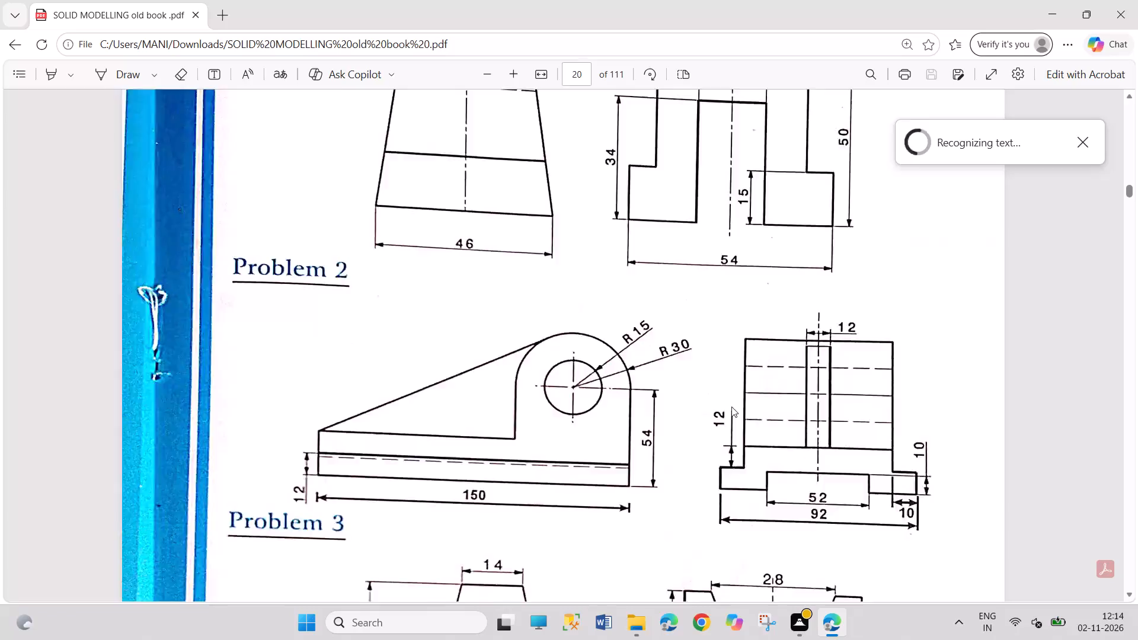
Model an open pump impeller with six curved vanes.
Look back through the solid modelling book from the Problem 2 drawing past the Part 18 views to page 17.
{"action": "scroll", "coordinate": [731, 405], "scroll_direction": "up", "scroll_amount": 20}
{"action": "scroll", "coordinate": [730, 390], "scroll_direction": "up", "scroll_amount": 9}
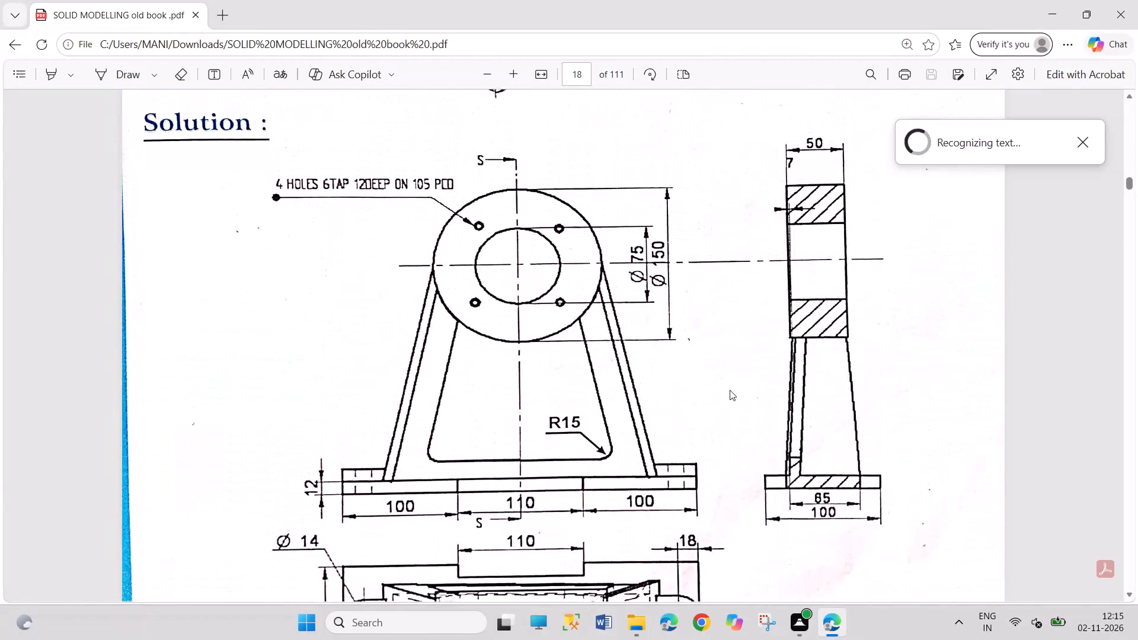
{"action": "scroll", "coordinate": [730, 390], "scroll_direction": "up", "scroll_amount": 9}
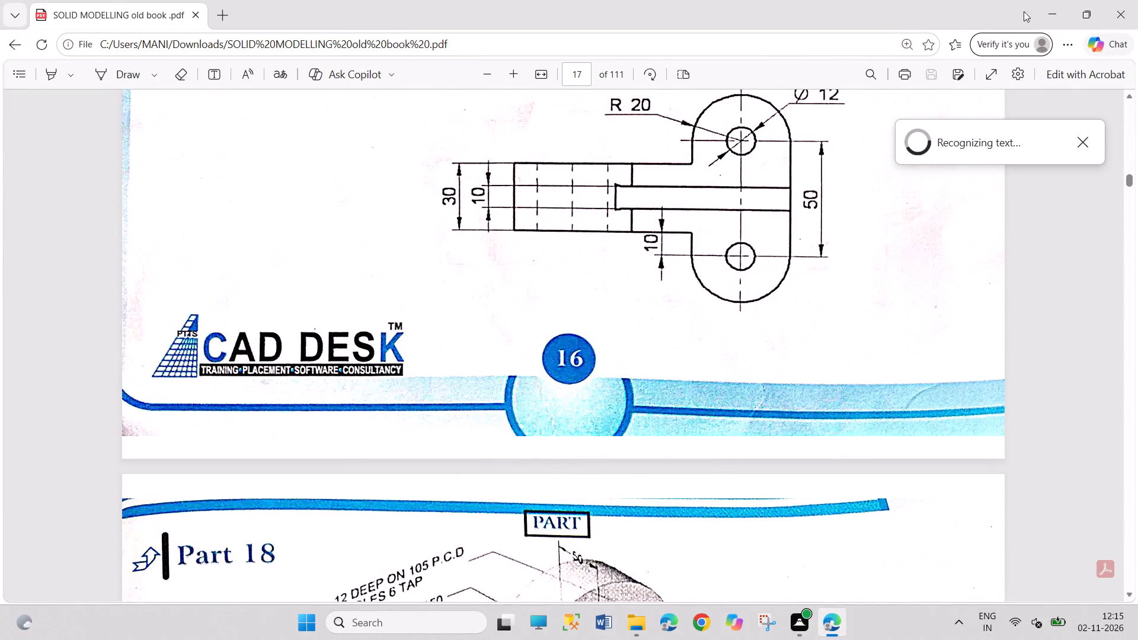
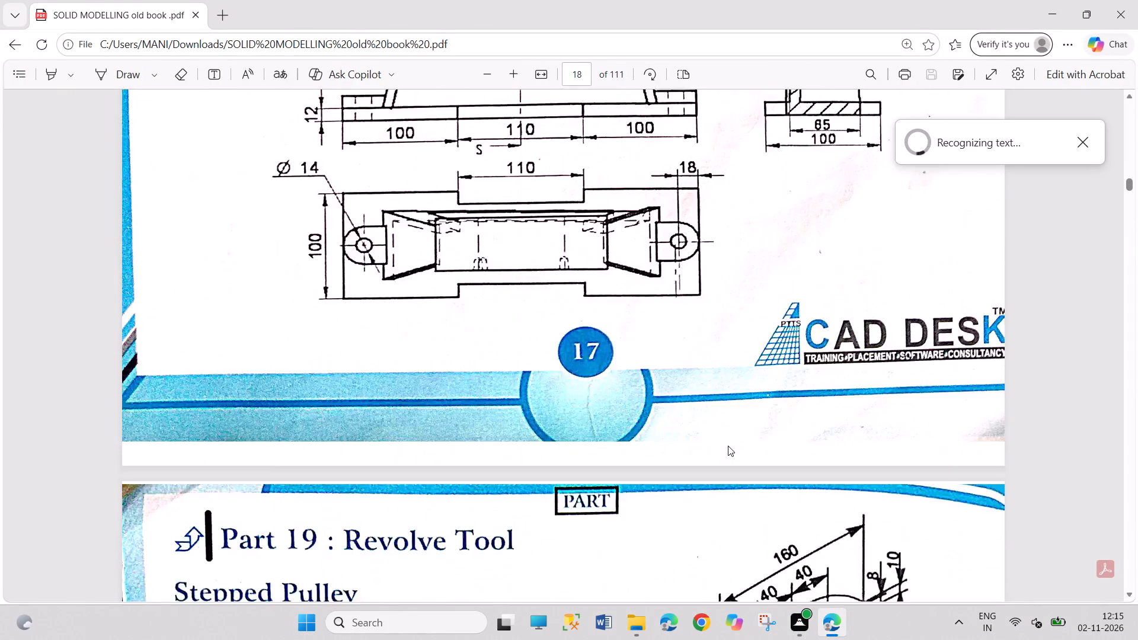
Look ahead through the solid modelling book from page 17 to the Impeller drawing and its Section View B-B.
{"action": "left_click", "coordinate": [1085, 141]}
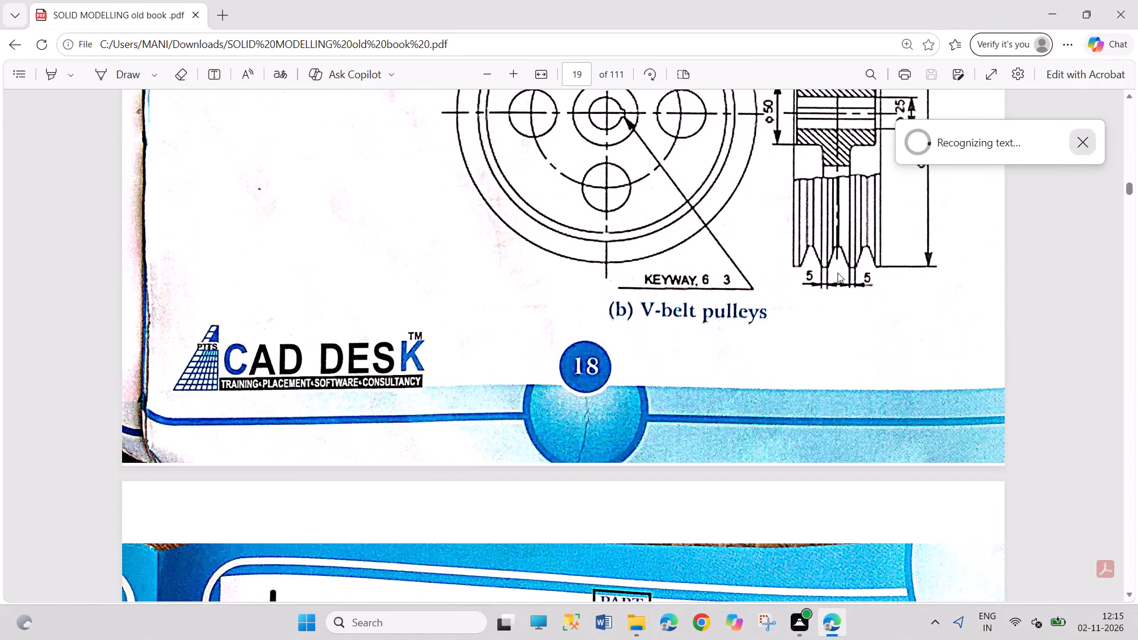
{"action": "scroll", "coordinate": [781, 322], "scroll_direction": "down", "scroll_amount": 20}
{"action": "scroll", "coordinate": [781, 322], "scroll_direction": "down", "scroll_amount": 18}
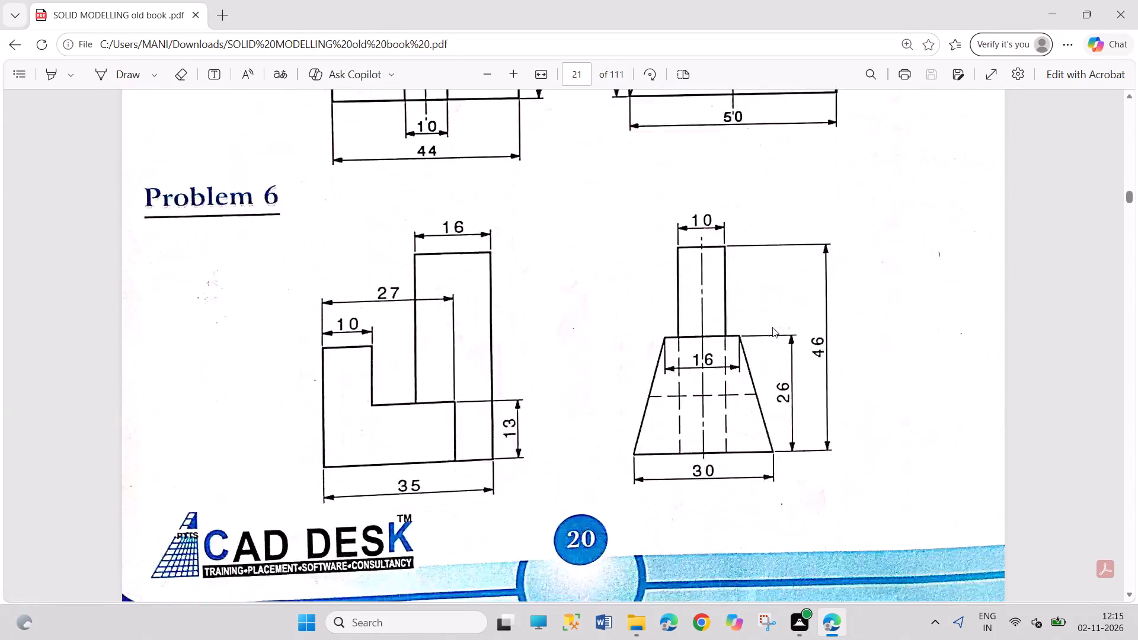
{"action": "scroll", "coordinate": [772, 327], "scroll_direction": "down", "scroll_amount": 15}
{"action": "scroll", "coordinate": [766, 317], "scroll_direction": "down", "scroll_amount": 11}
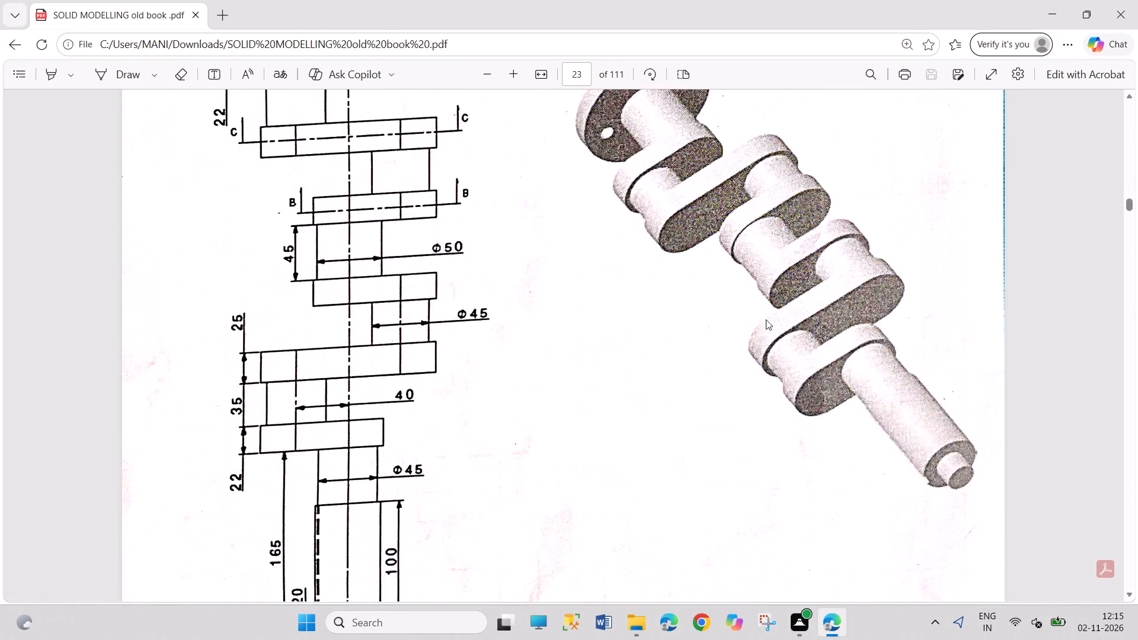
{"action": "scroll", "coordinate": [766, 319], "scroll_direction": "down", "scroll_amount": 12}
{"action": "scroll", "coordinate": [766, 319], "scroll_direction": "down", "scroll_amount": 20}
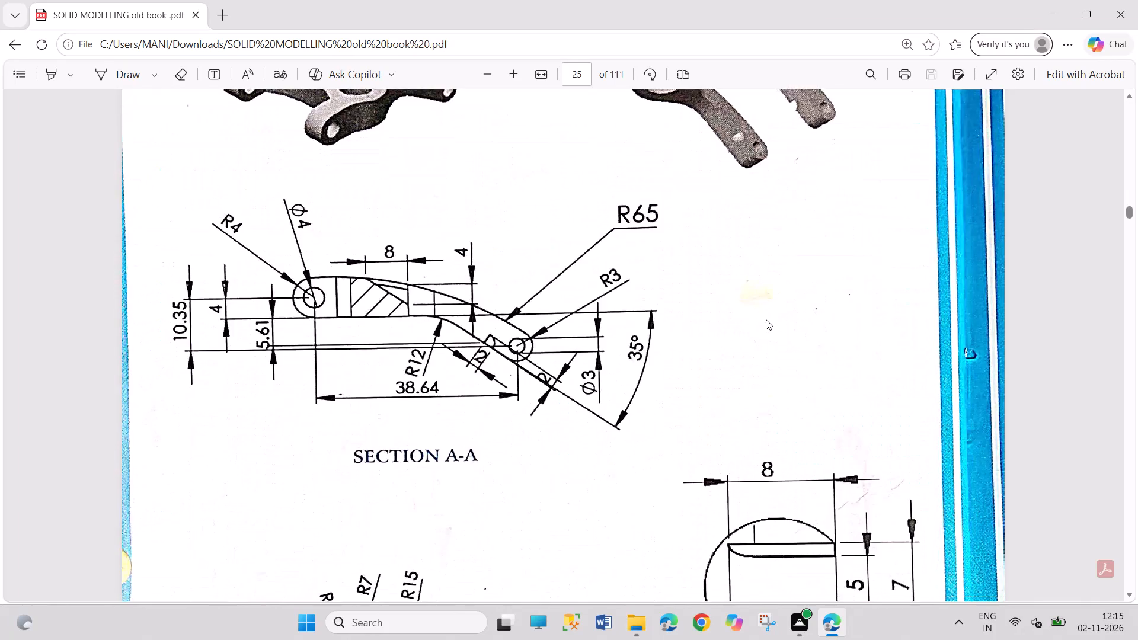
{"action": "scroll", "coordinate": [766, 319], "scroll_direction": "down", "scroll_amount": 16}
{"action": "scroll", "coordinate": [766, 319], "scroll_direction": "up", "scroll_amount": 4}
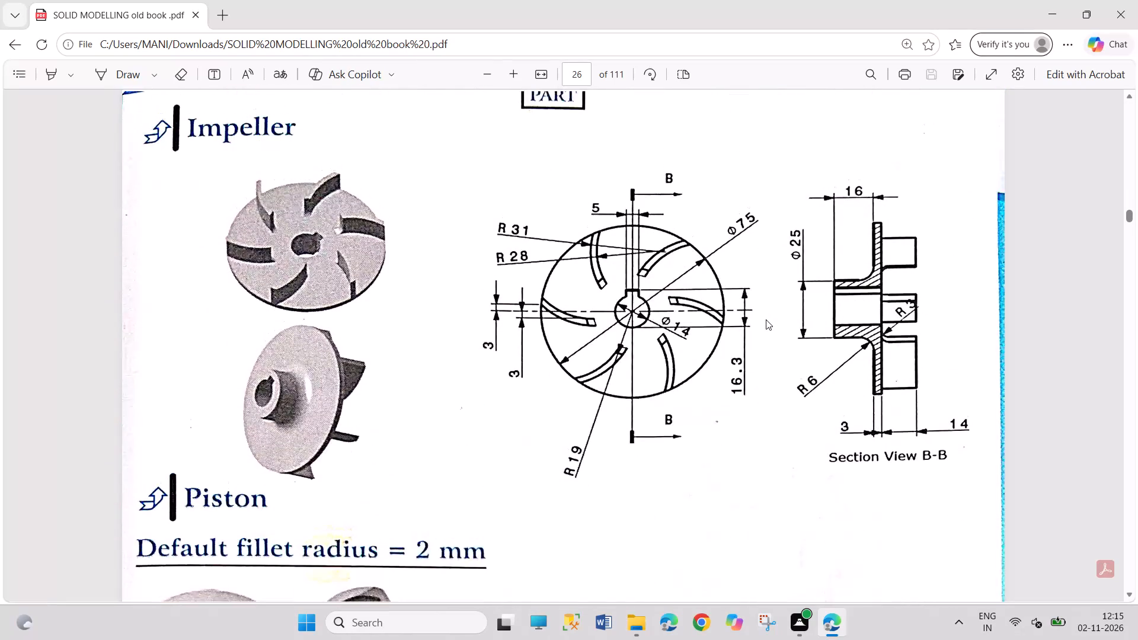
{"action": "scroll", "coordinate": [766, 319], "scroll_direction": "up", "scroll_amount": 1}
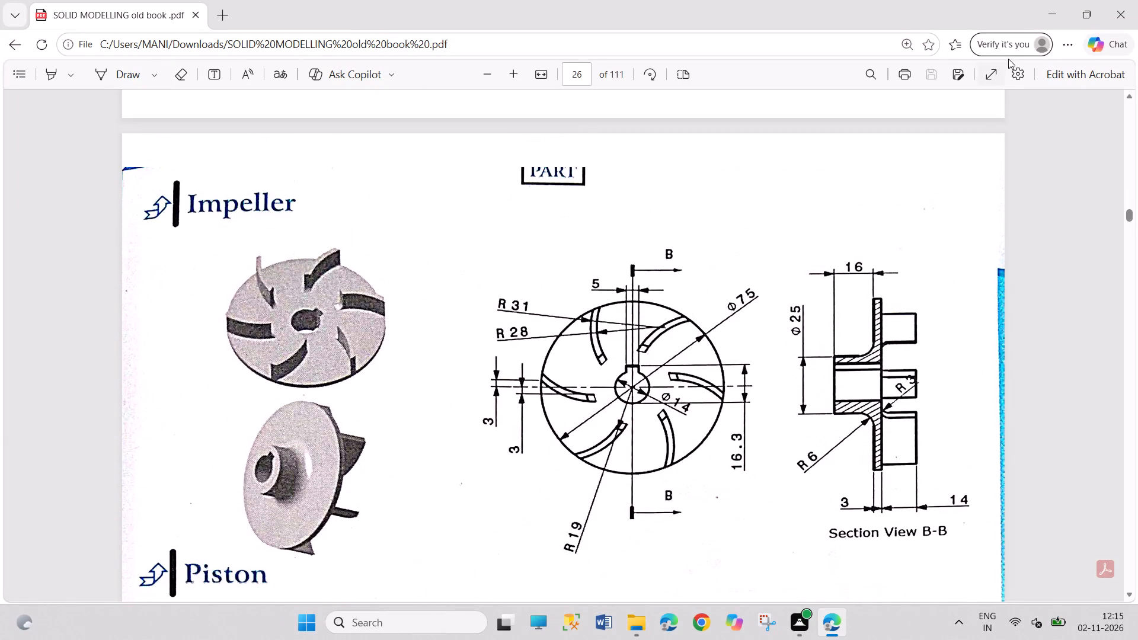
Switch to SOLIDWORKS and create a new Part document.
{"action": "left_click", "coordinate": [1049, 8]}
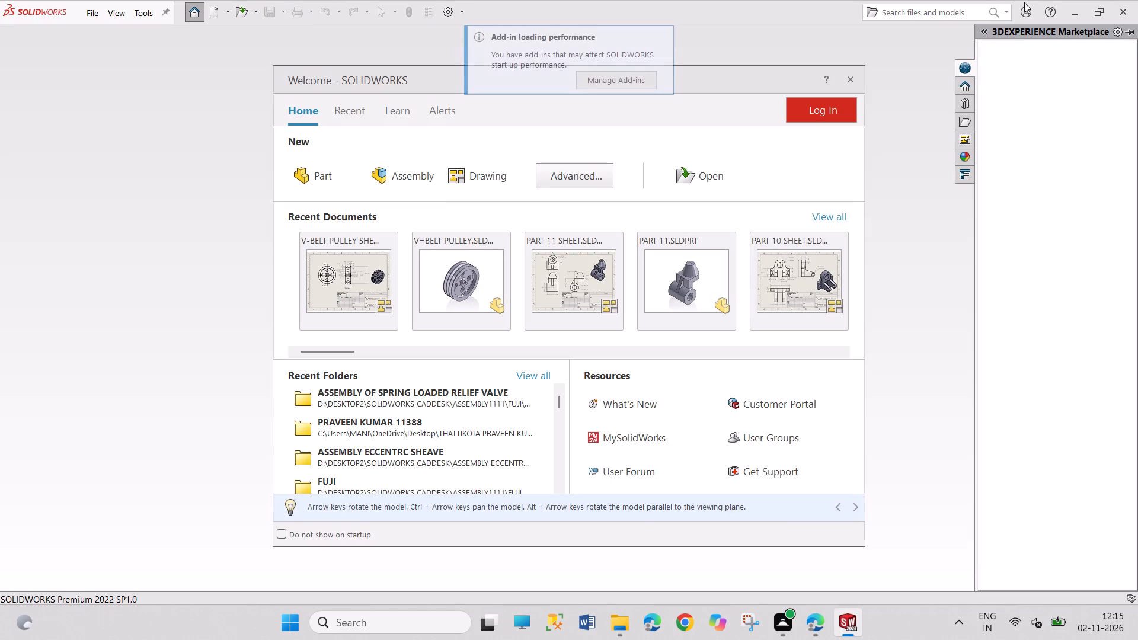
{"action": "left_click", "coordinate": [204, 268]}
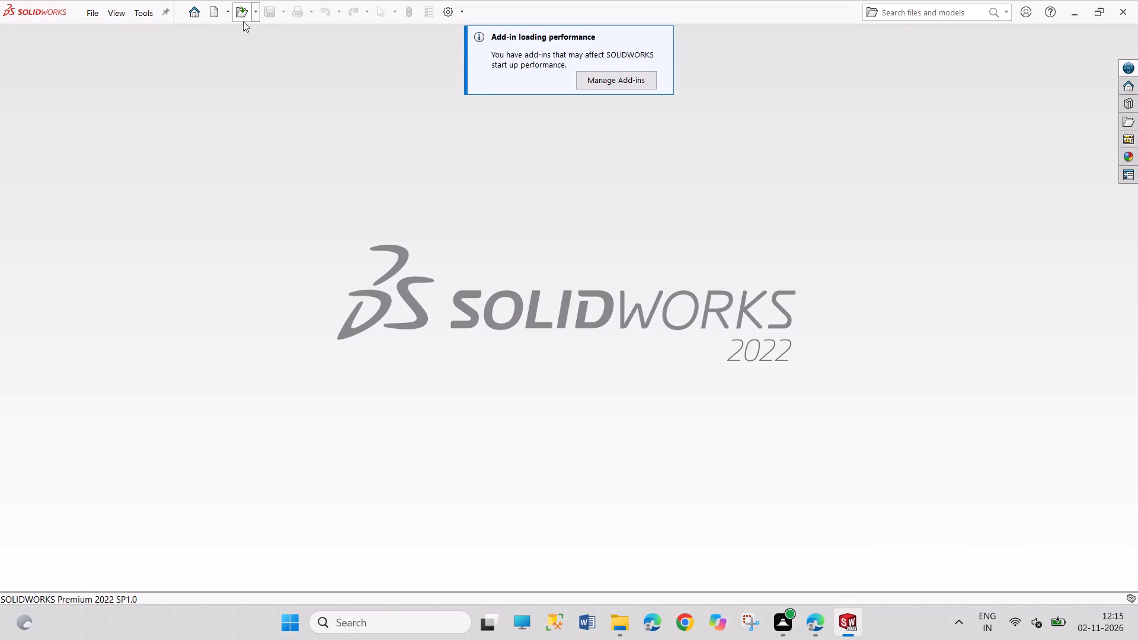
{"action": "left_click", "coordinate": [213, 15]}
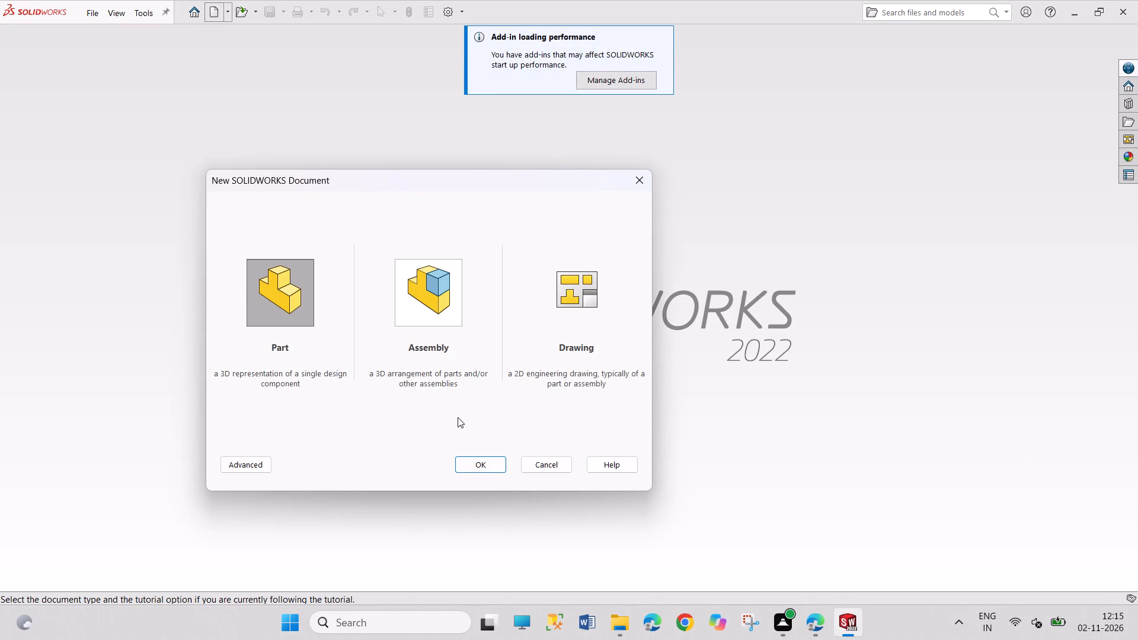
{"action": "left_click", "coordinate": [488, 461]}
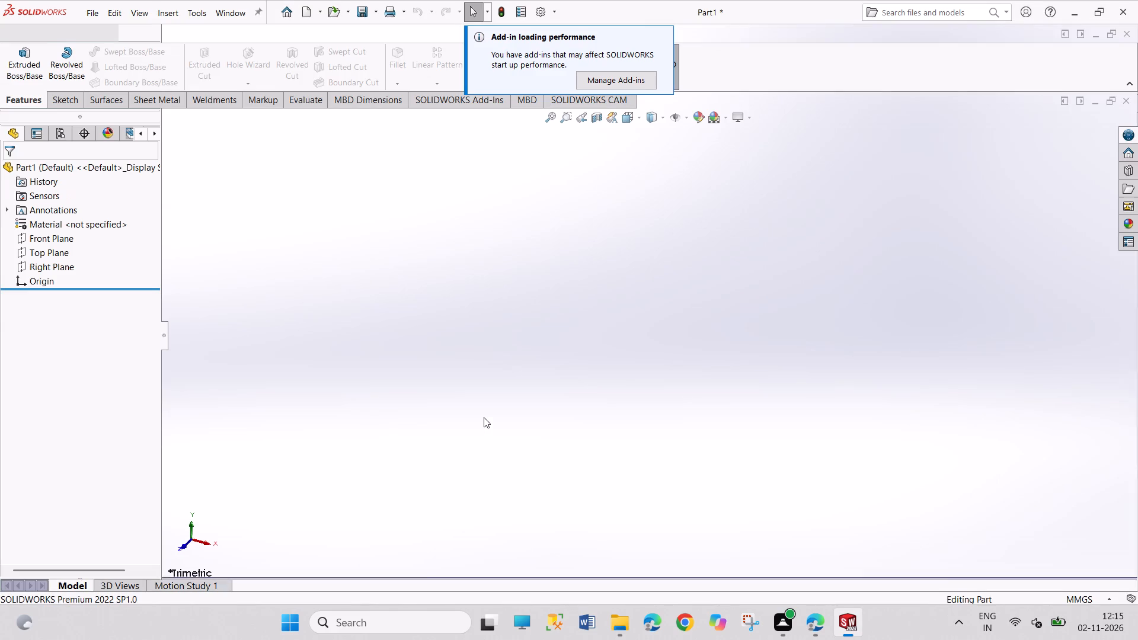
Sketch a circle centred on the origin on the Right Plane and dimension its diameter as 75 mm.
{"action": "left_click", "coordinate": [53, 263]}
{"action": "left_click", "coordinate": [62, 252]}
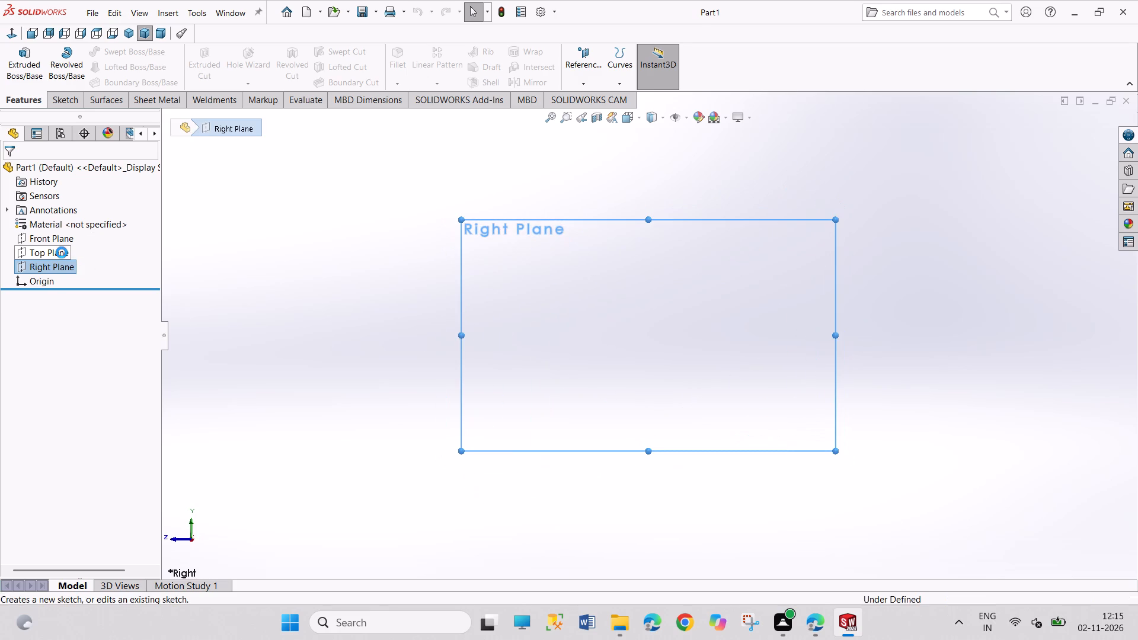
{"action": "left_click", "coordinate": [135, 55]}
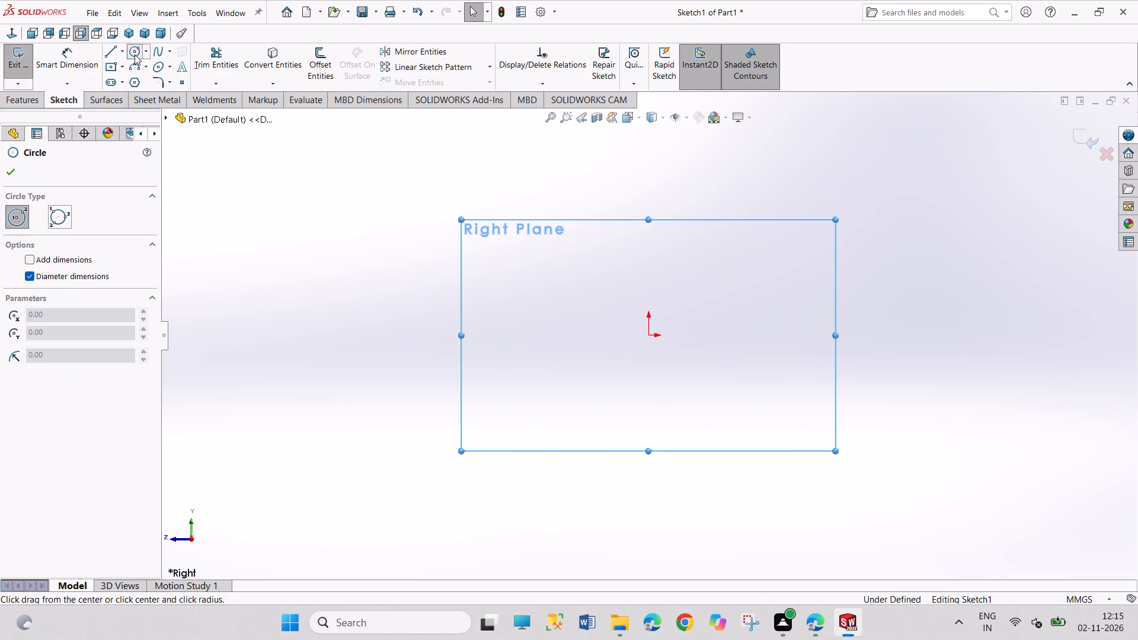
{"action": "left_click", "coordinate": [648, 338]}
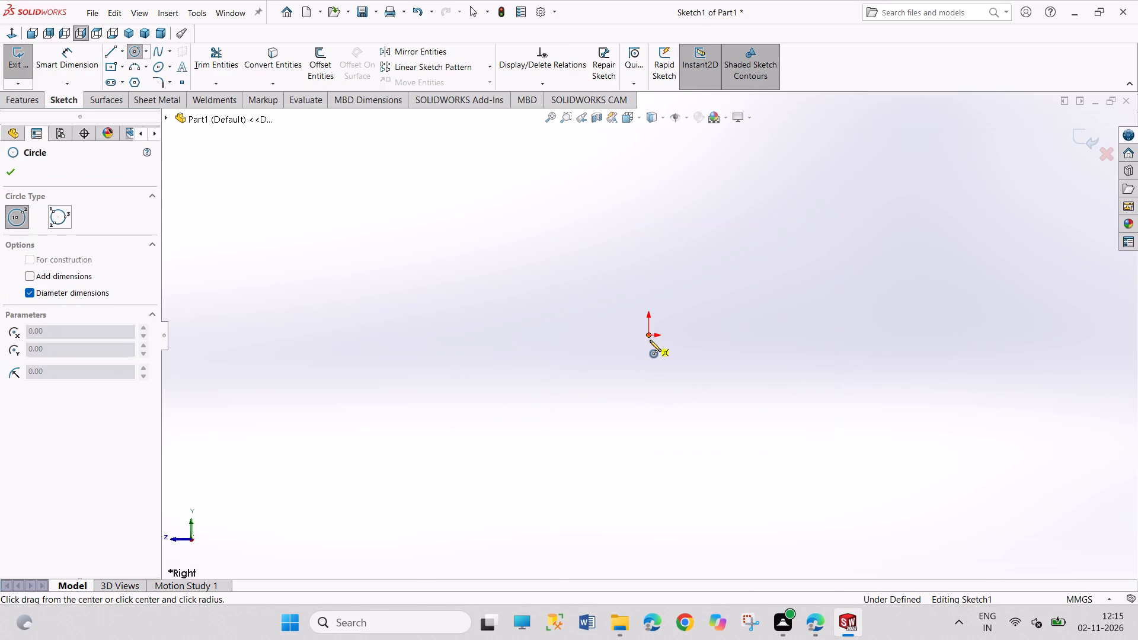
{"action": "left_click", "coordinate": [714, 446]}
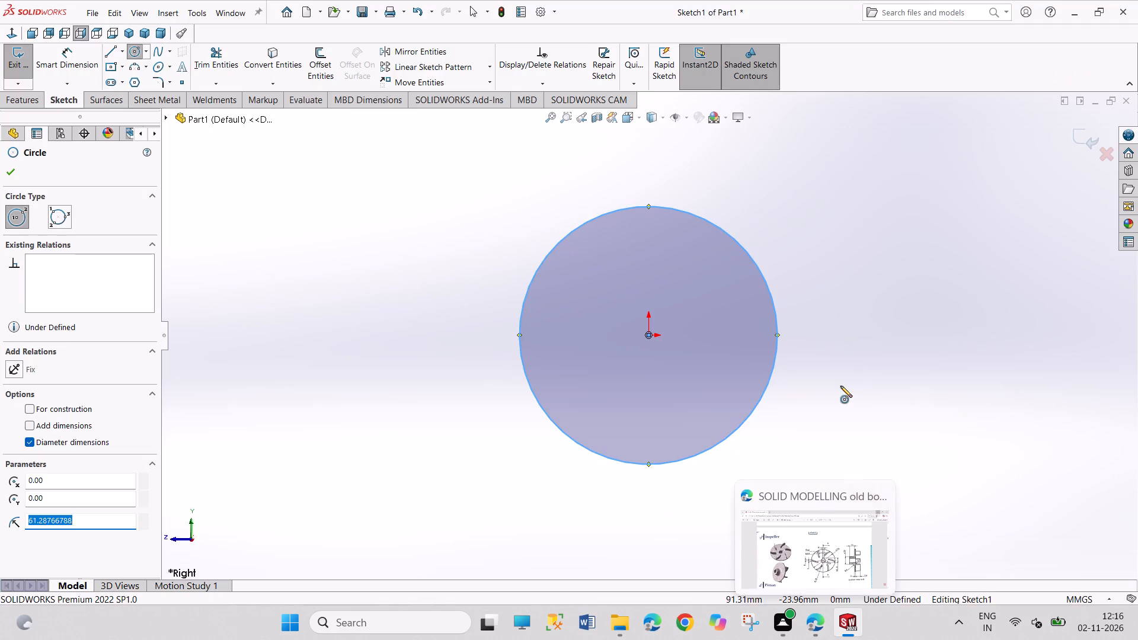
{"action": "right_click_drag", "start_coordinate": [840, 386], "coordinate": [817, 206]}
{"action": "left_click", "coordinate": [756, 264]}
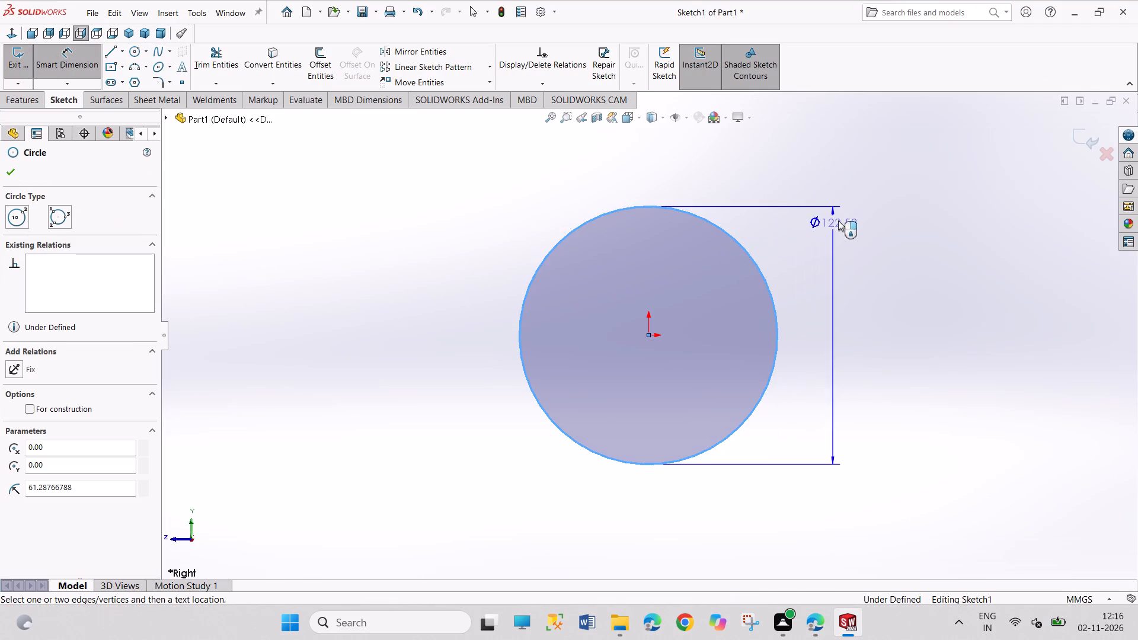
{"action": "left_click", "coordinate": [868, 177]}
{"action": "type", "text": "75"}
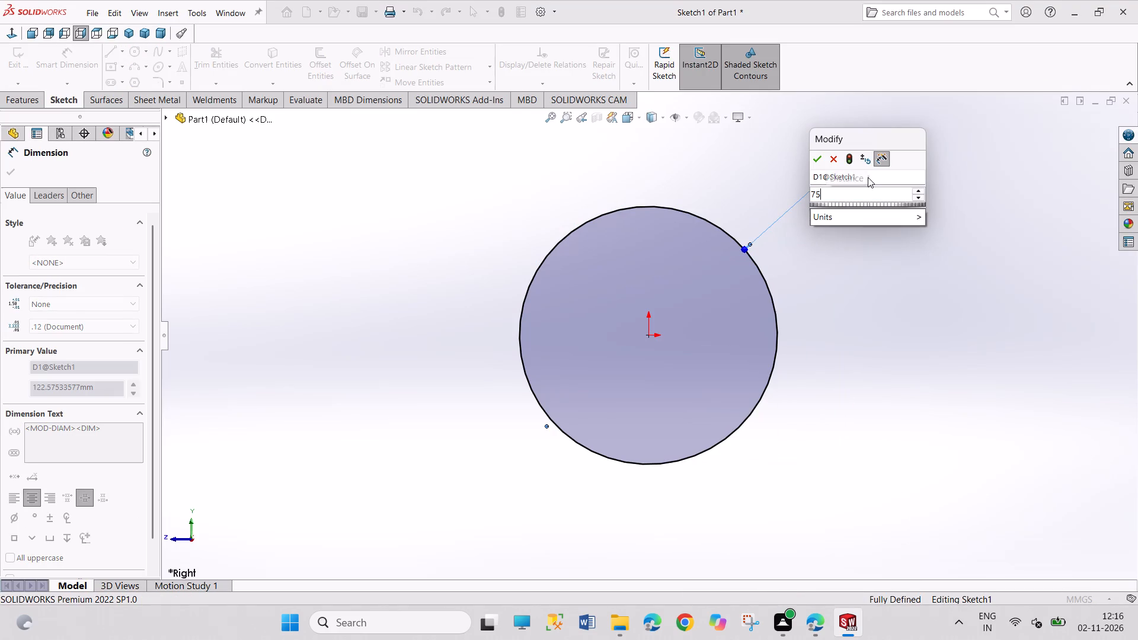
{"action": "key", "text": "Return"}
{"action": "right_click", "coordinate": [897, 298]}
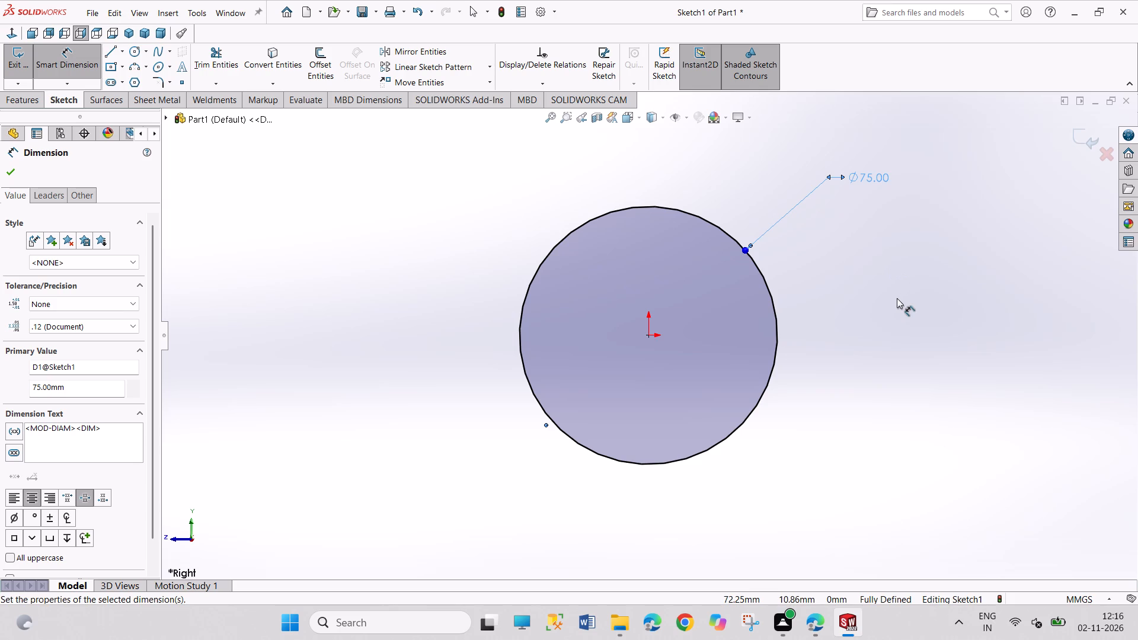
{"action": "left_click", "coordinate": [913, 341]}
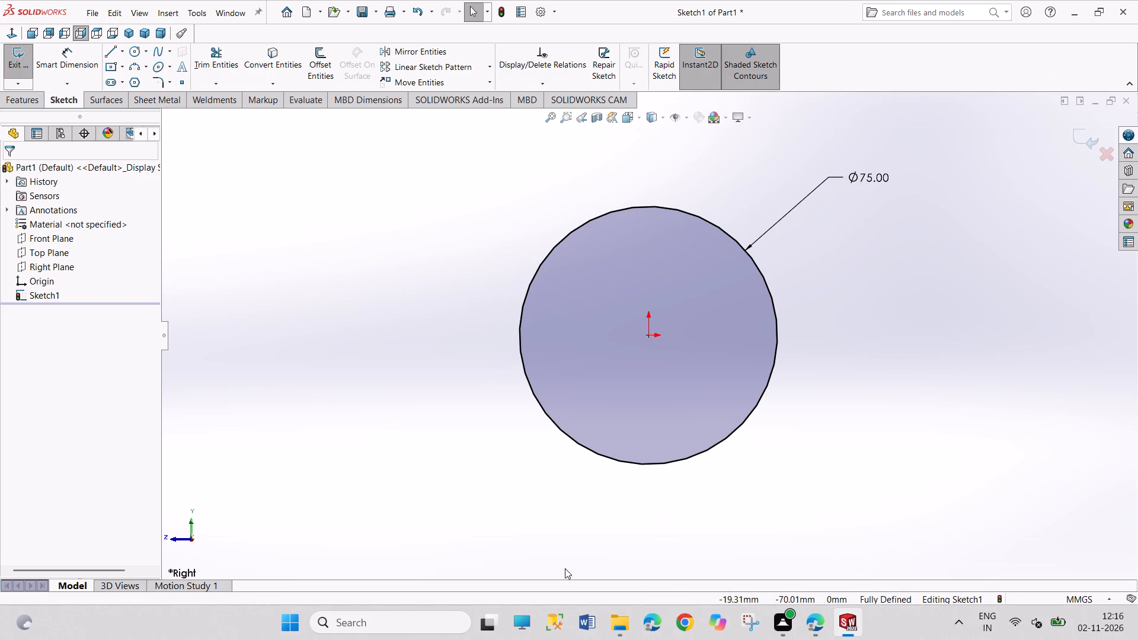
Extrude the circle as a blind boss 14 mm deep.
{"action": "left_click", "coordinate": [19, 55]}
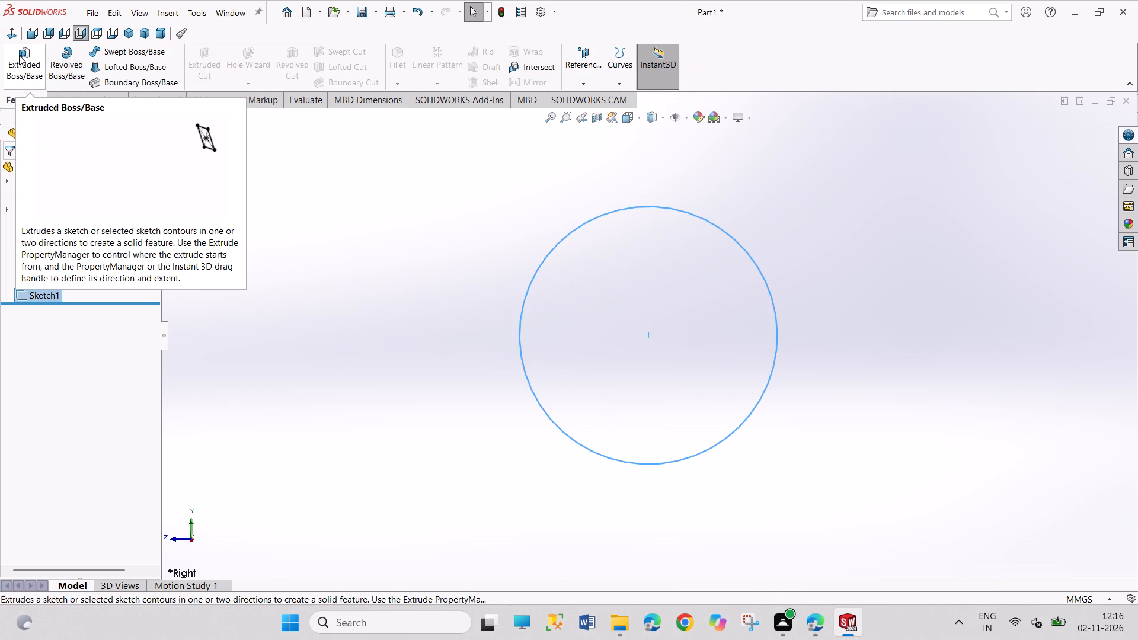
{"action": "left_click", "coordinate": [126, 33]}
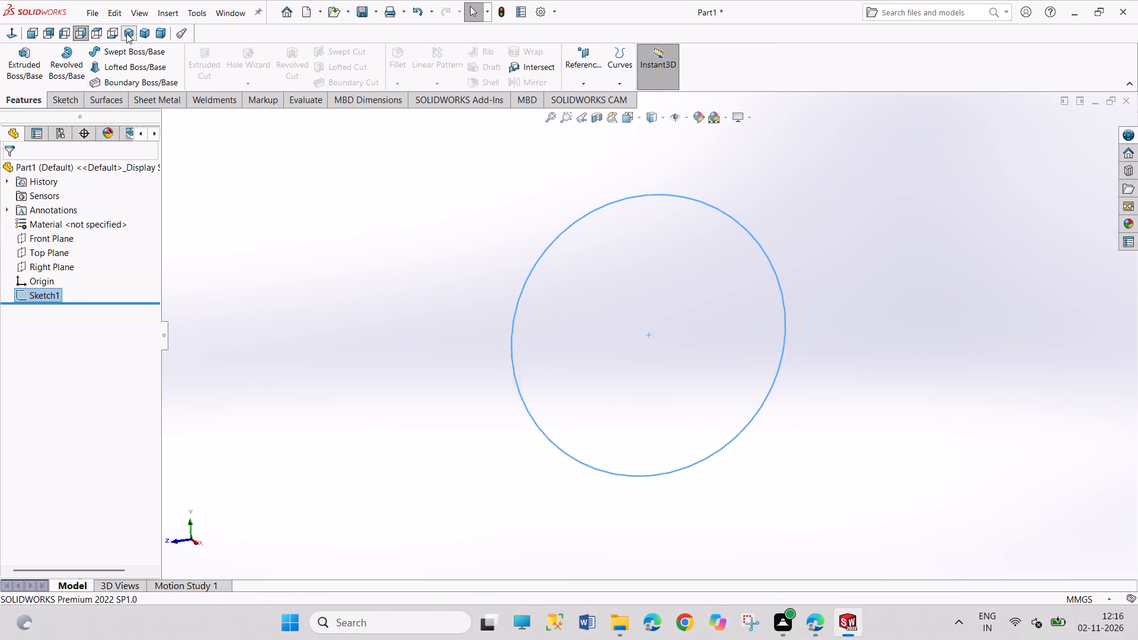
{"action": "left_click", "coordinate": [29, 66]}
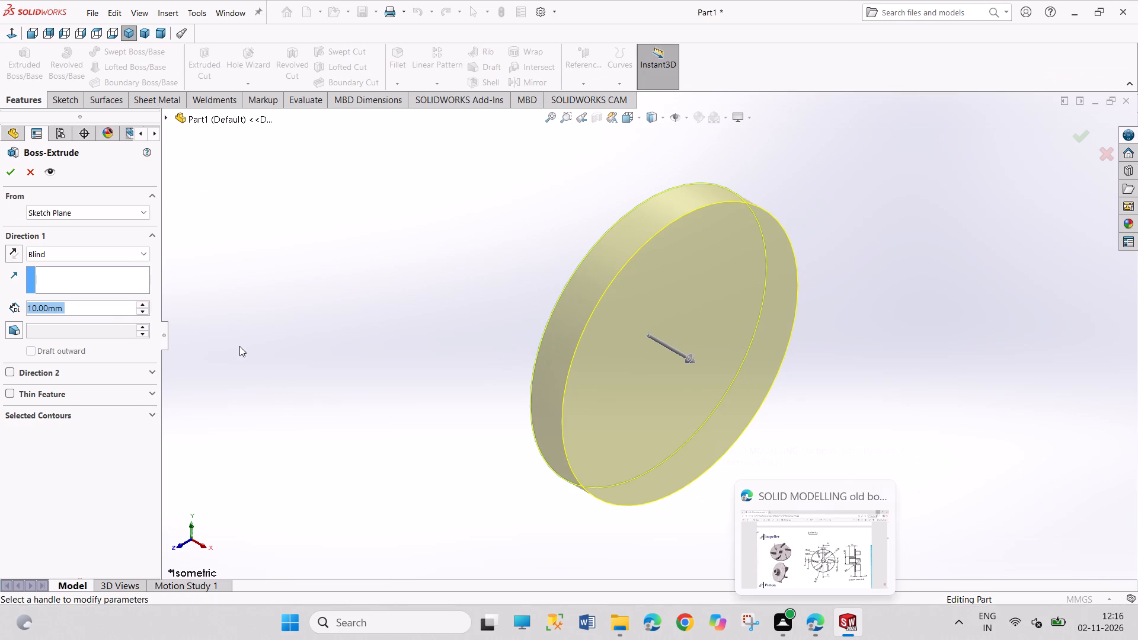
{"action": "type", "text": "14"}
{"action": "key", "text": "Return"}
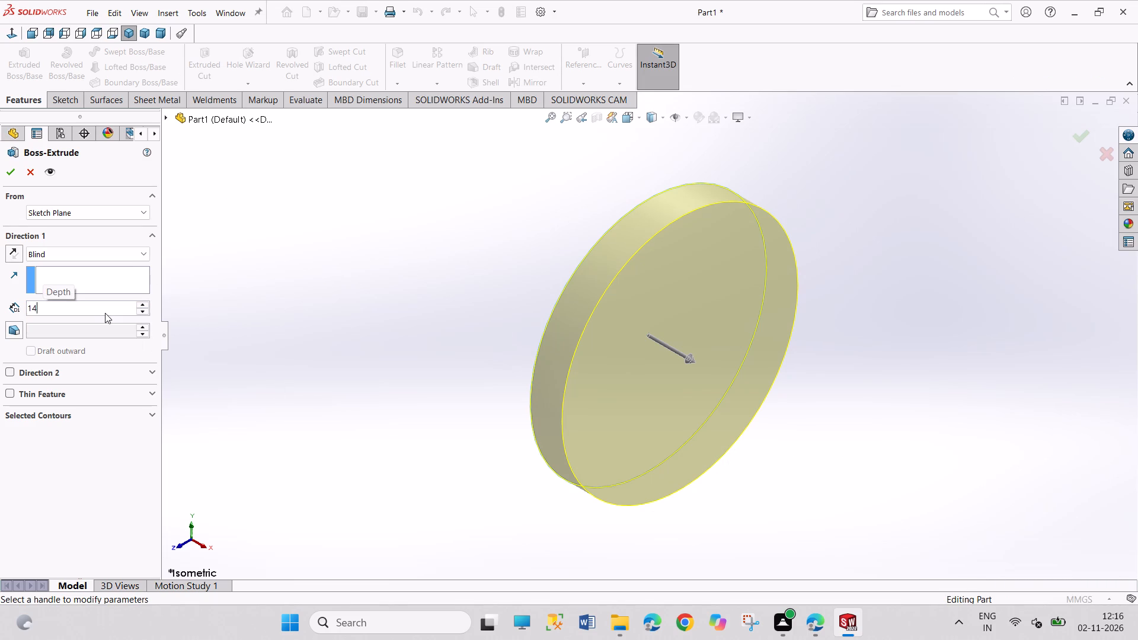
{"action": "left_click", "coordinate": [8, 174]}
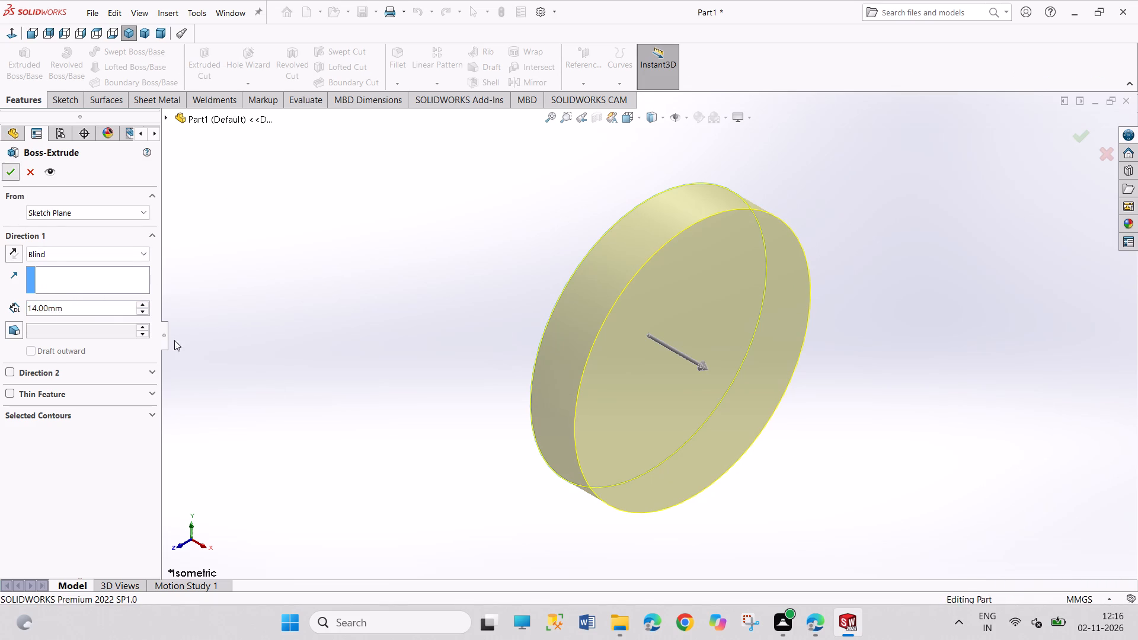
{"action": "left_click_drag", "start_coordinate": [773, 471], "coordinate": [809, 555]}
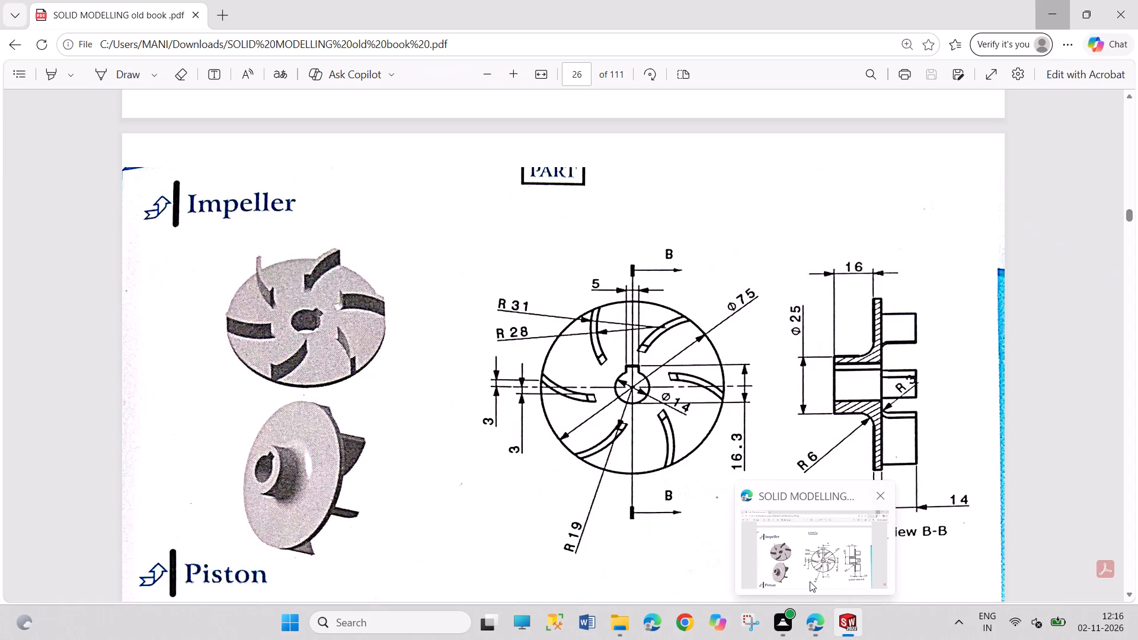
Check the Impeller drawing in the PDF book, and set the disc's extrusion depth to 3 mm.
{"action": "left_click", "coordinate": [810, 581]}
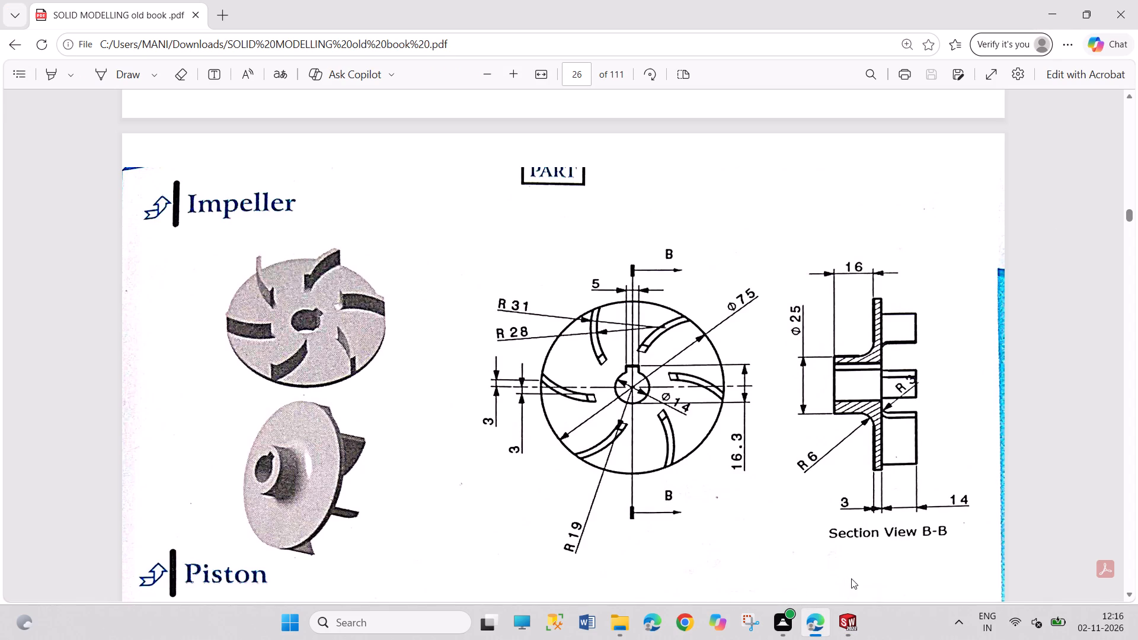
{"action": "left_click", "coordinate": [853, 617]}
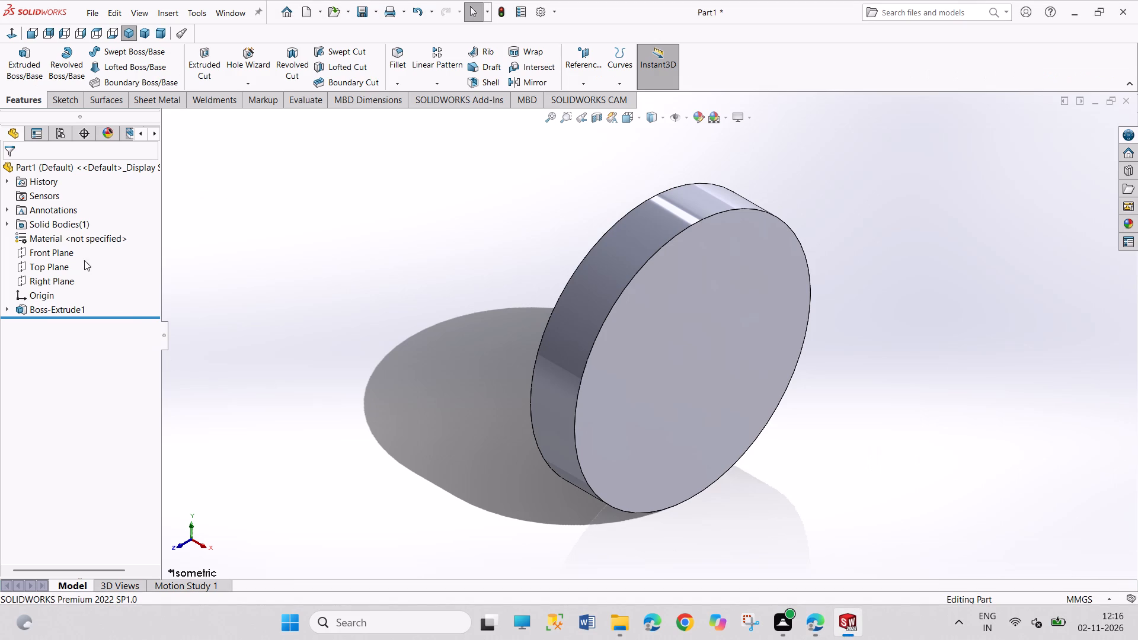
{"action": "right_click", "coordinate": [56, 311]}
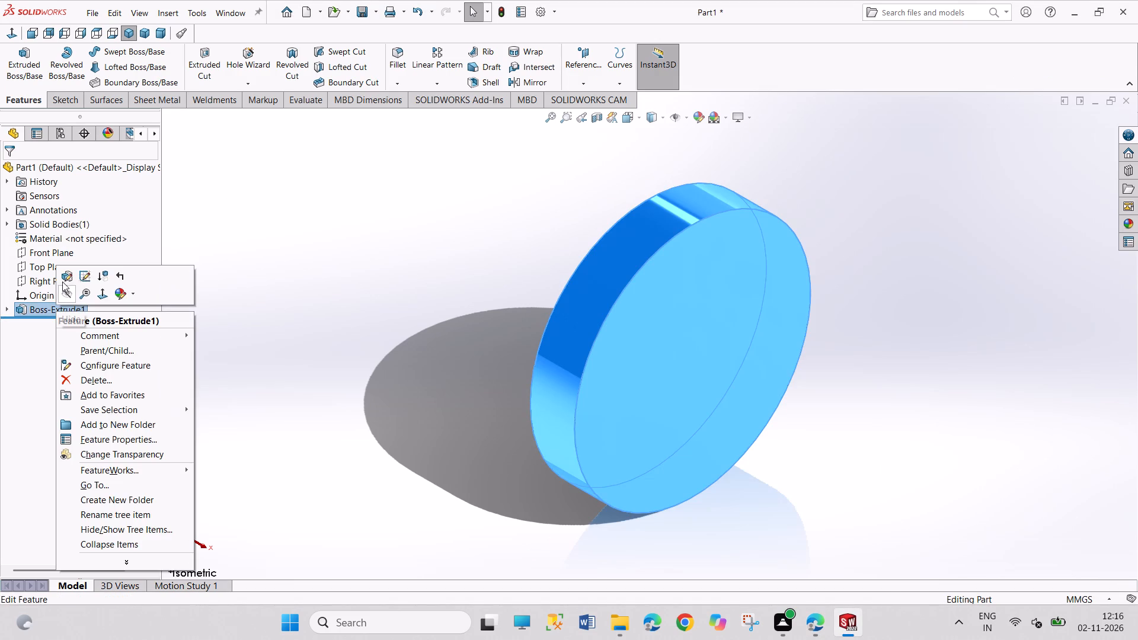
{"action": "left_click", "coordinate": [62, 280]}
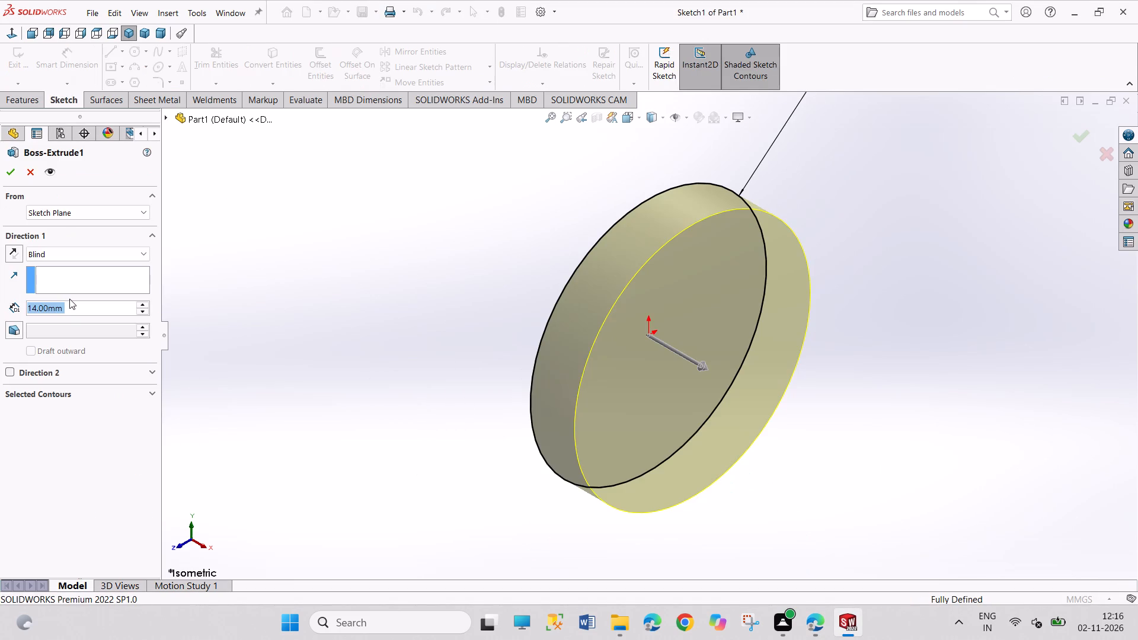
{"action": "key", "text": "3"}
{"action": "key", "text": "Return"}
{"action": "left_click", "coordinate": [9, 172]}
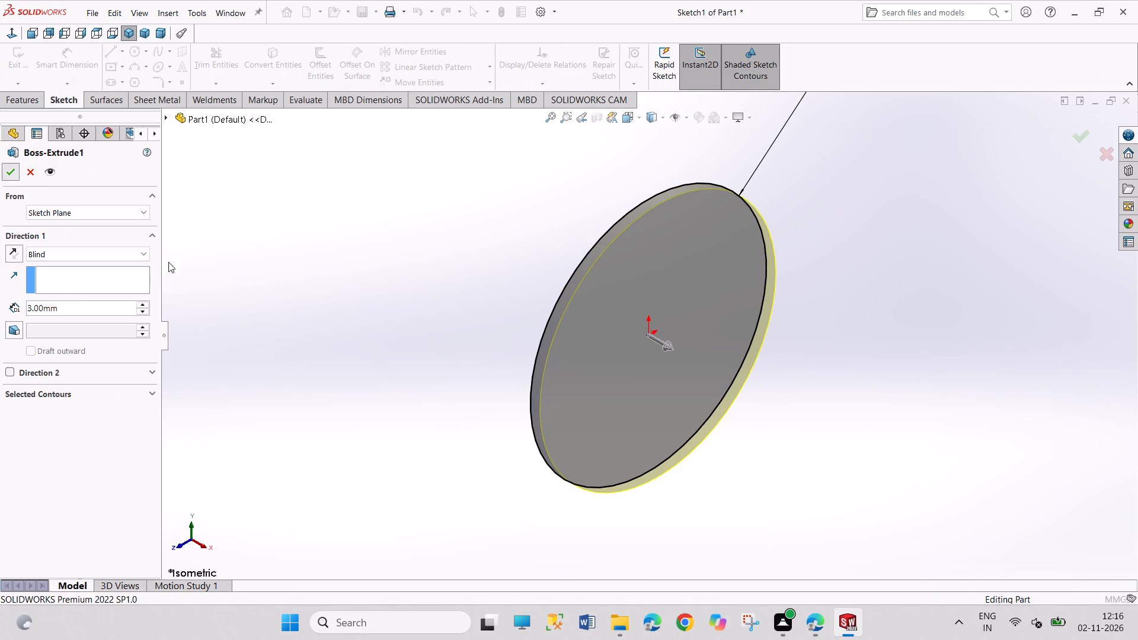
{"action": "left_click_drag", "start_coordinate": [315, 258], "coordinate": [370, 339]}
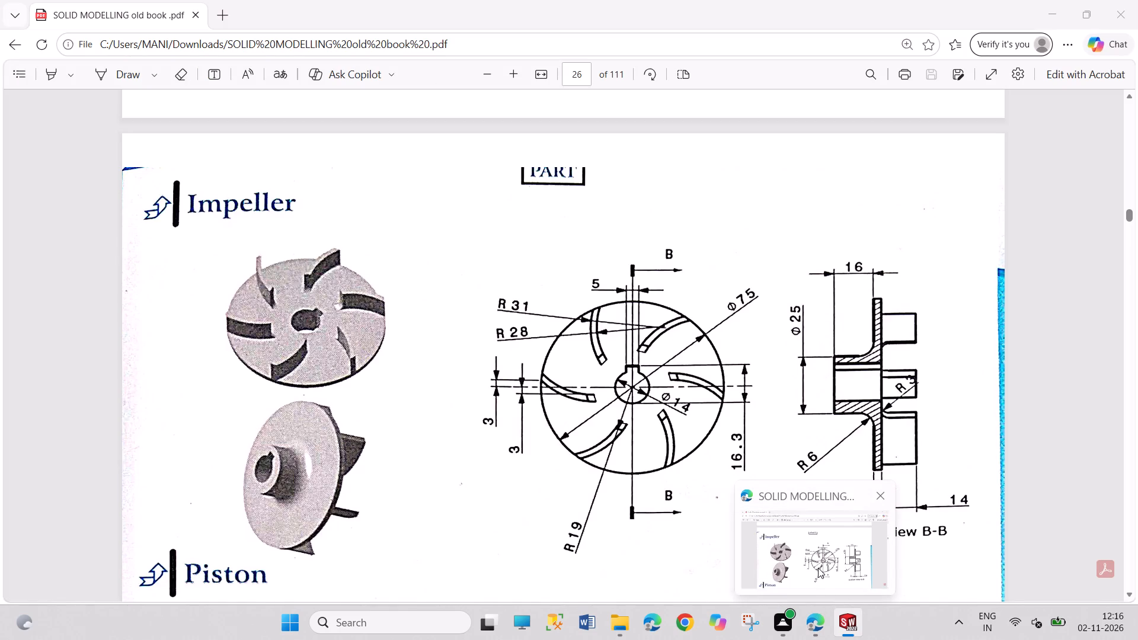
Sketch a circle about 30 mm in diameter, centred on the origin, on the disc face that lies on the Right Plane.
{"action": "middle_click_drag", "start_coordinate": [440, 346], "coordinate": [444, 350]}
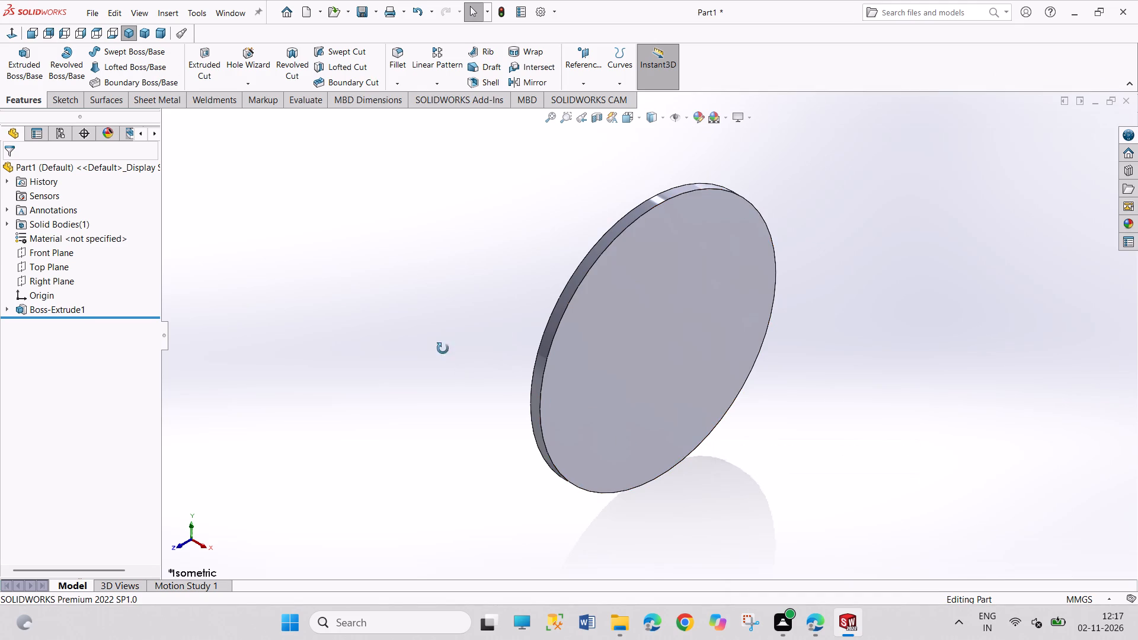
{"action": "middle_click_drag", "start_coordinate": [444, 350], "coordinate": [500, 402]}
{"action": "scroll", "coordinate": [500, 402], "scroll_direction": "up", "scroll_amount": 1}
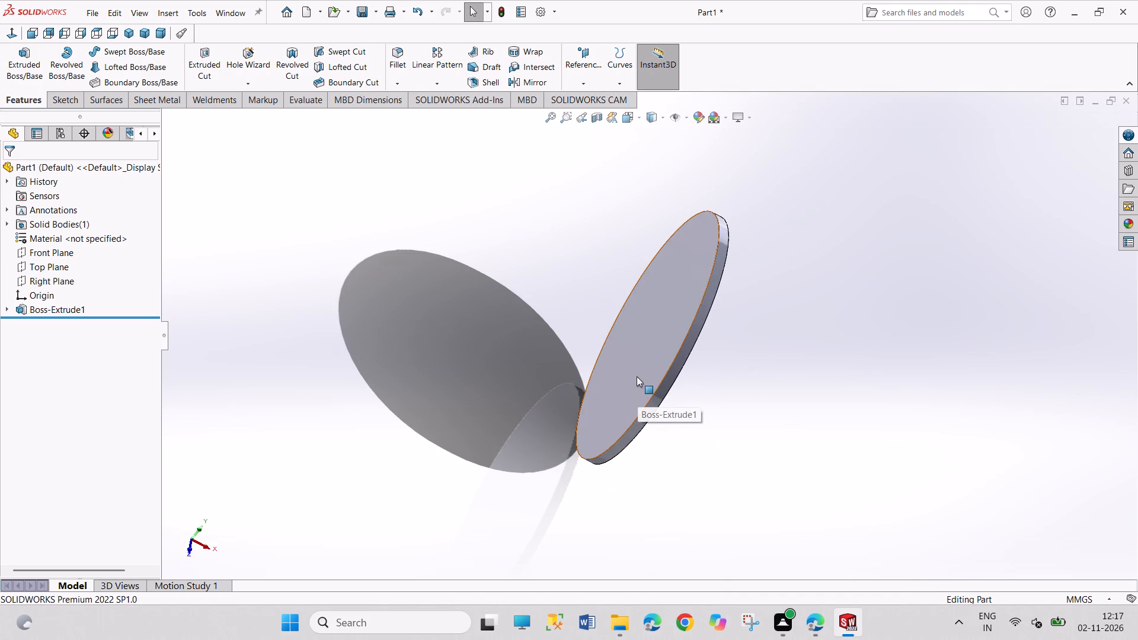
{"action": "left_click", "coordinate": [637, 376]}
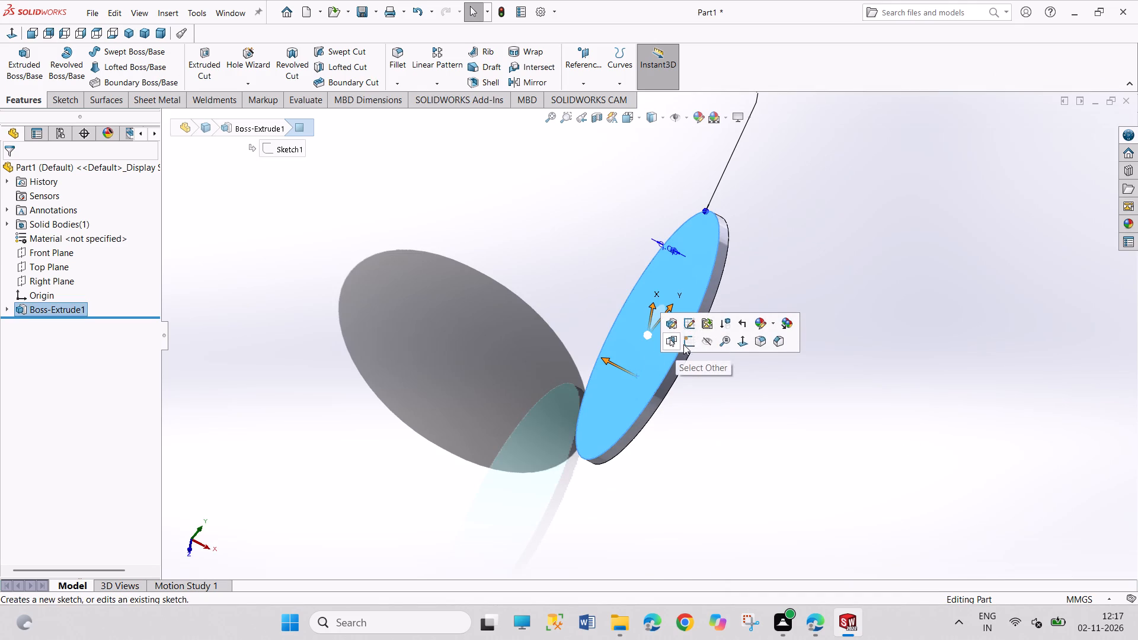
{"action": "left_click", "coordinate": [683, 344]}
{"action": "left_click_drag", "start_coordinate": [892, 320], "coordinate": [955, 434]}
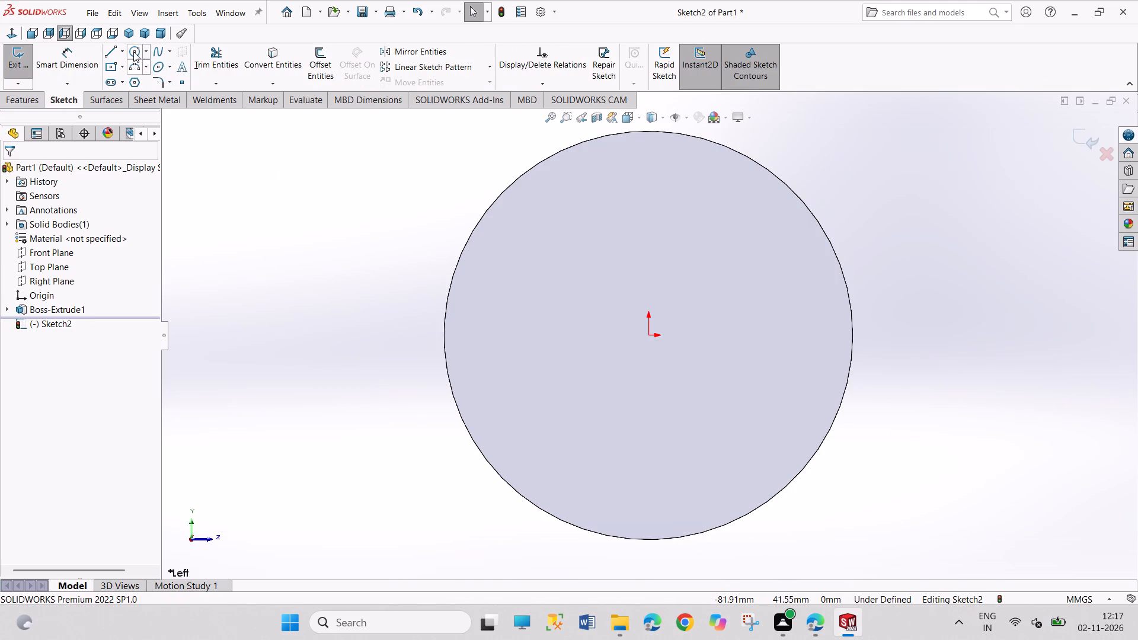
{"action": "left_click", "coordinate": [136, 53]}
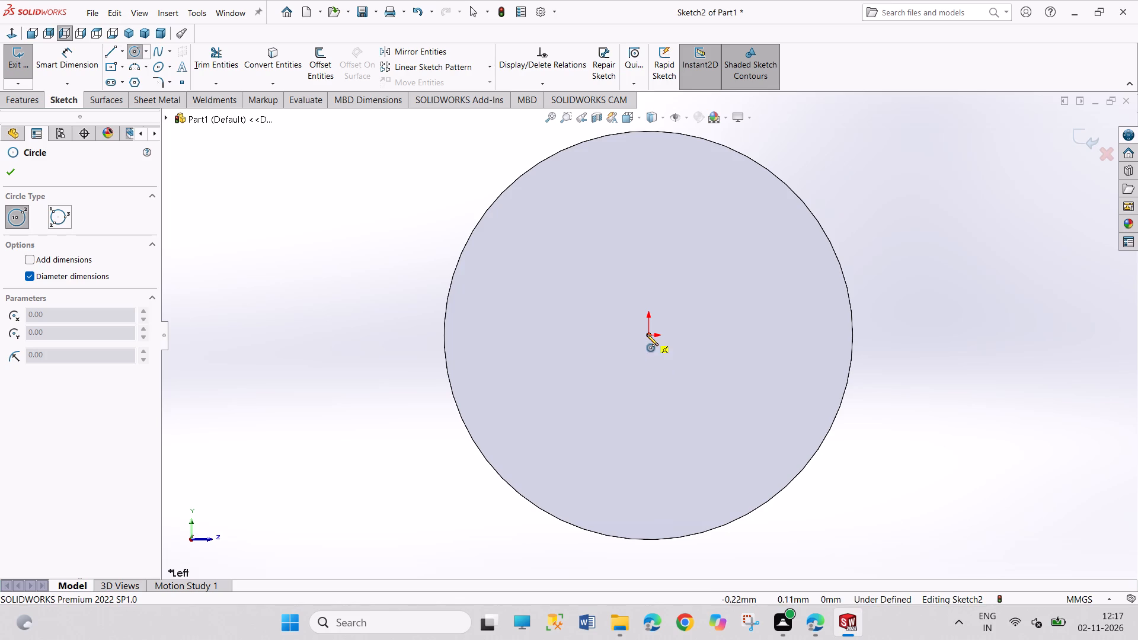
{"action": "left_click", "coordinate": [647, 334]}
{"action": "left_click", "coordinate": [698, 401]}
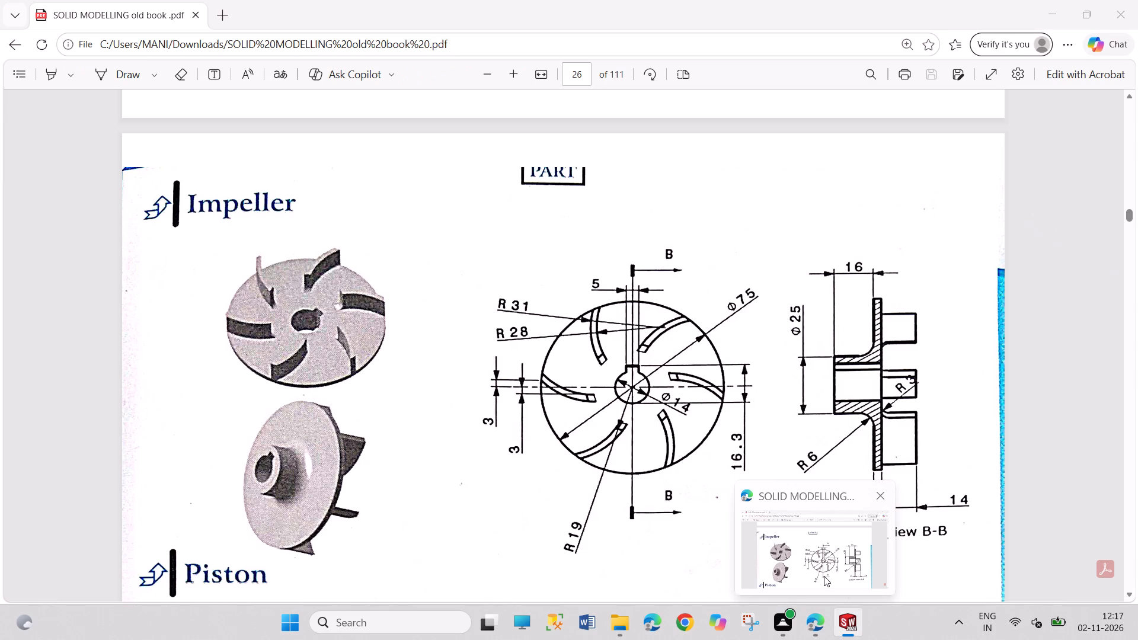
Dimension the sketched circle's diameter as 25 mm.
{"action": "right_click_drag", "start_coordinate": [883, 464], "coordinate": [855, 220]}
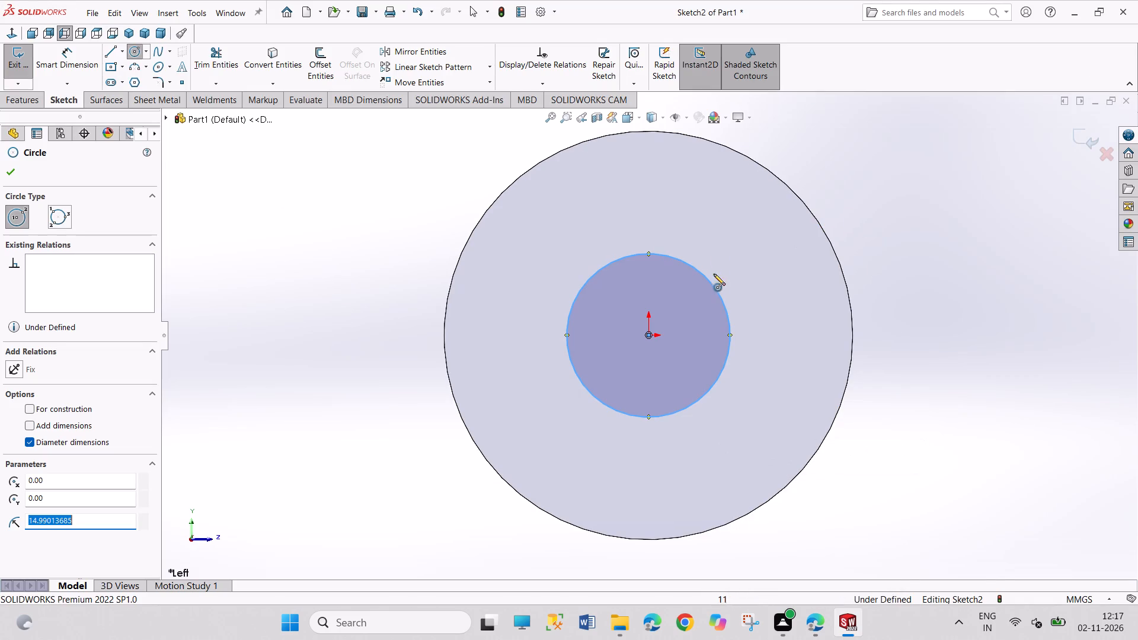
{"action": "right_click_drag", "start_coordinate": [924, 410], "coordinate": [909, 204]}
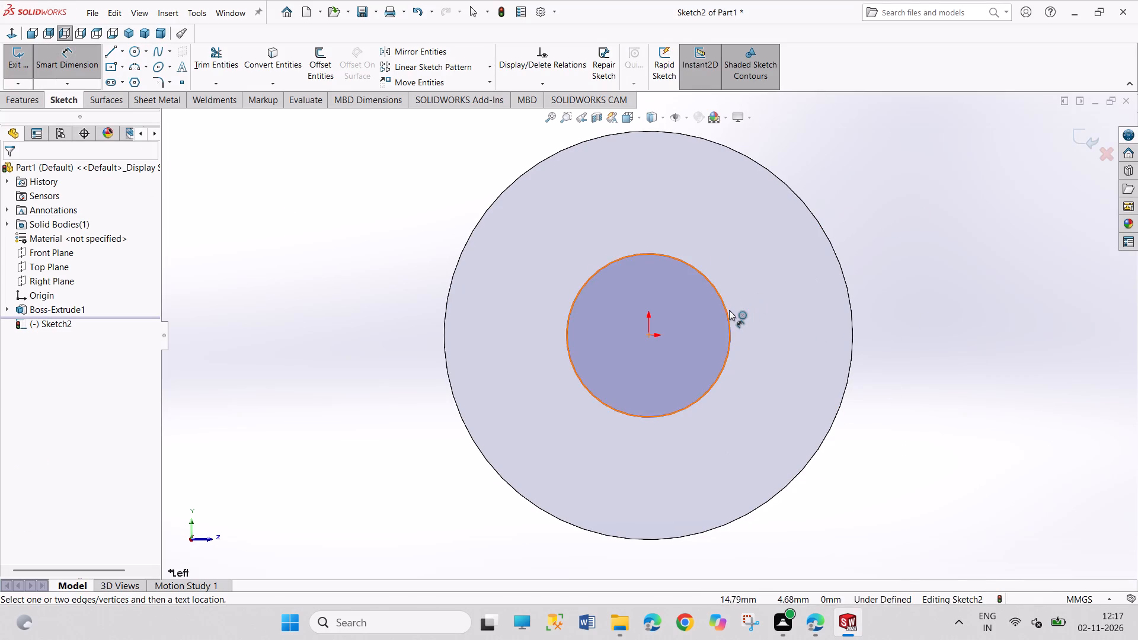
{"action": "left_click", "coordinate": [726, 312]}
{"action": "left_click", "coordinate": [890, 203]}
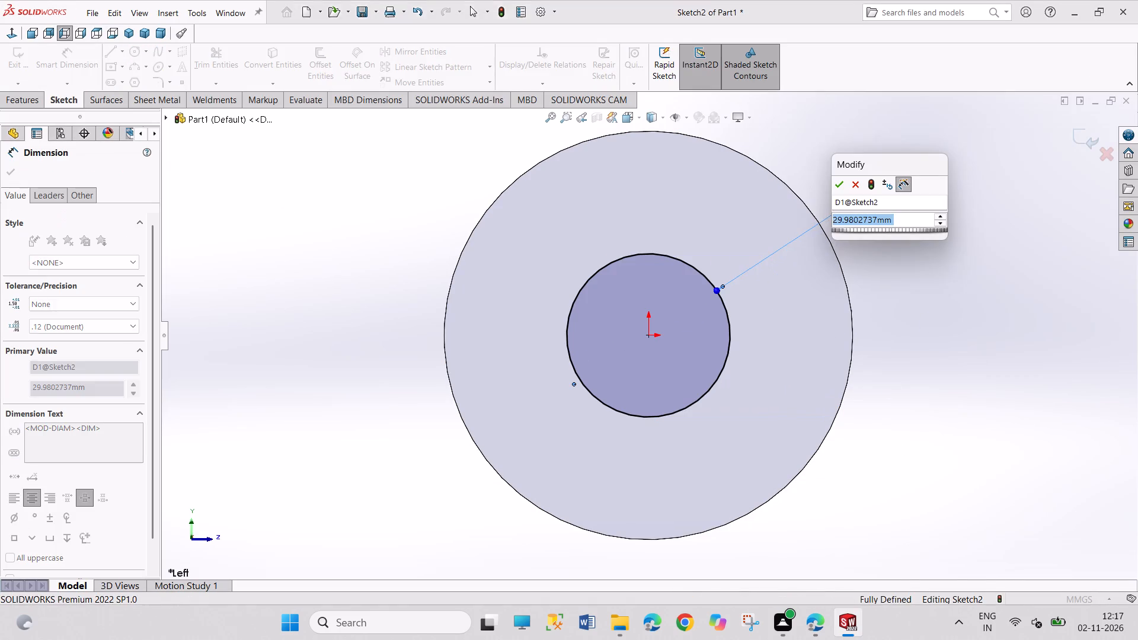
{"action": "type", "text": "25"}
{"action": "key", "text": "Return"}
{"action": "right_click", "coordinate": [904, 334]}
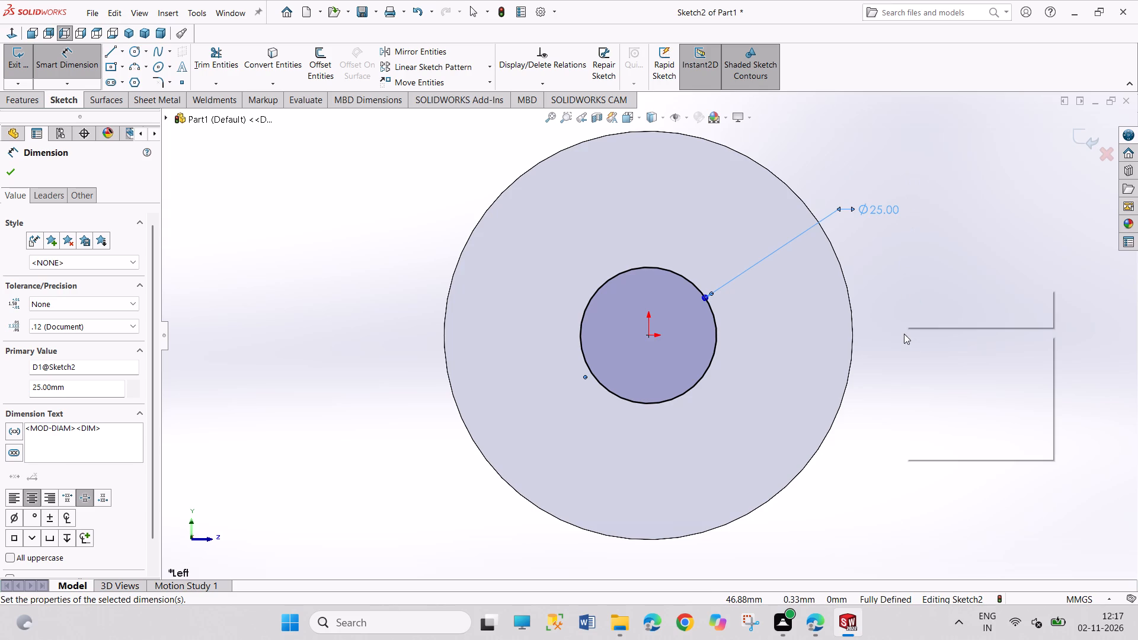
{"action": "left_click", "coordinate": [919, 372]}
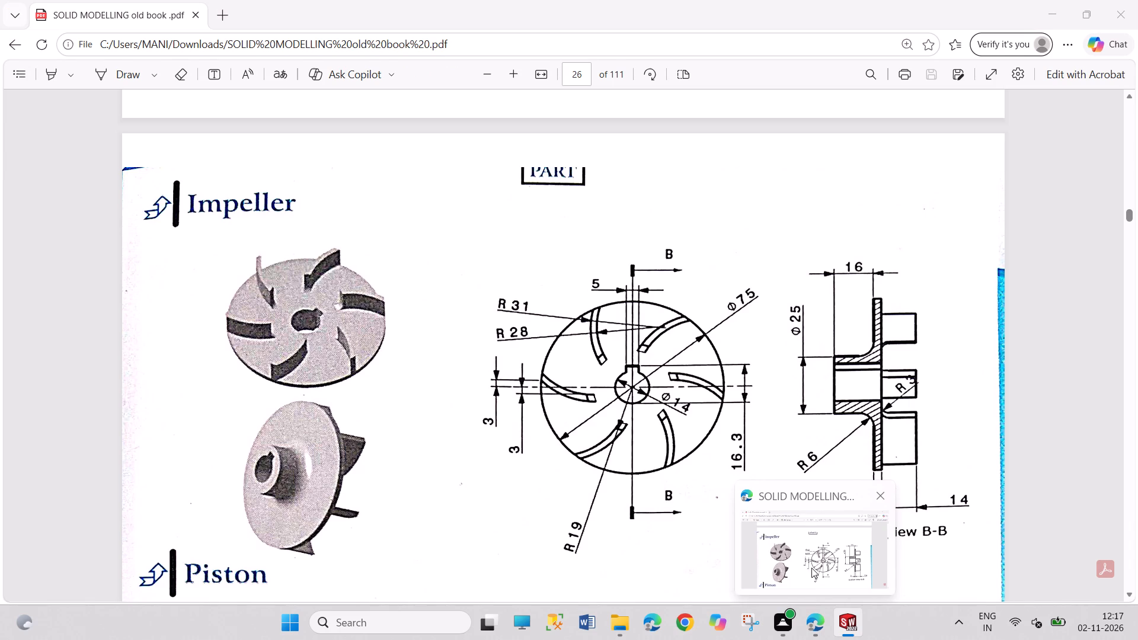
Close the sketch and extrude the 25 mm circle as a blind boss 16 mm deep, merged with the disc.
{"action": "left_click", "coordinate": [21, 64]}
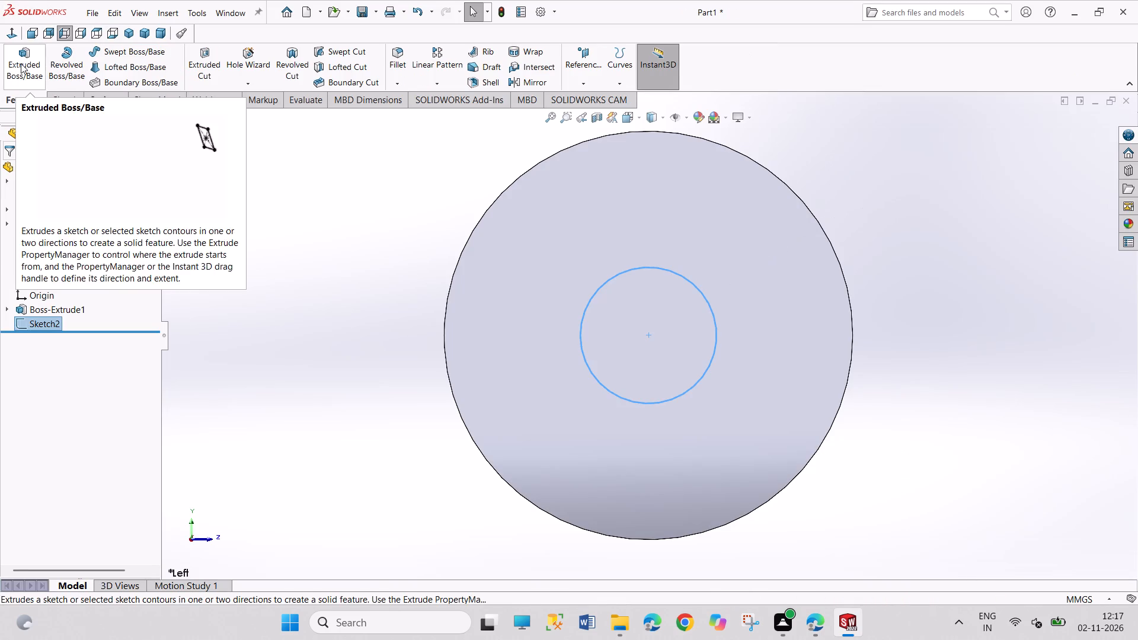
{"action": "left_click", "coordinate": [21, 63]}
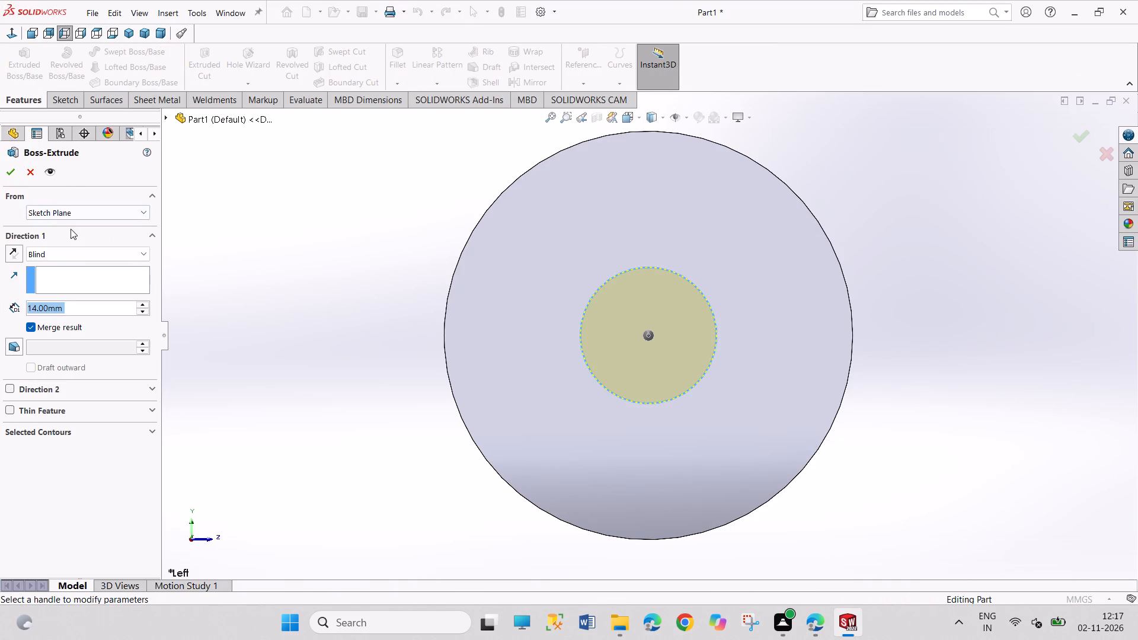
{"action": "type", "text": "16"}
{"action": "key", "text": "Return"}
{"action": "left_click", "coordinate": [7, 165]}
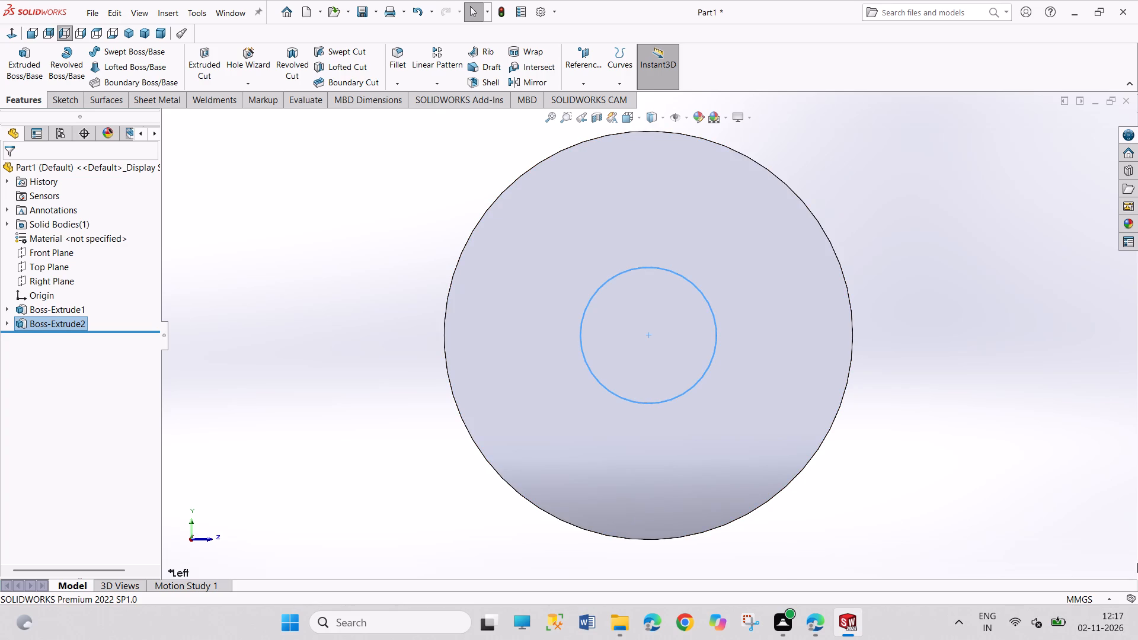
Sketch a construction circle about 32 mm in diameter, centred on the origin, on the disc face opposite the hub.
{"action": "left_click", "coordinate": [126, 36]}
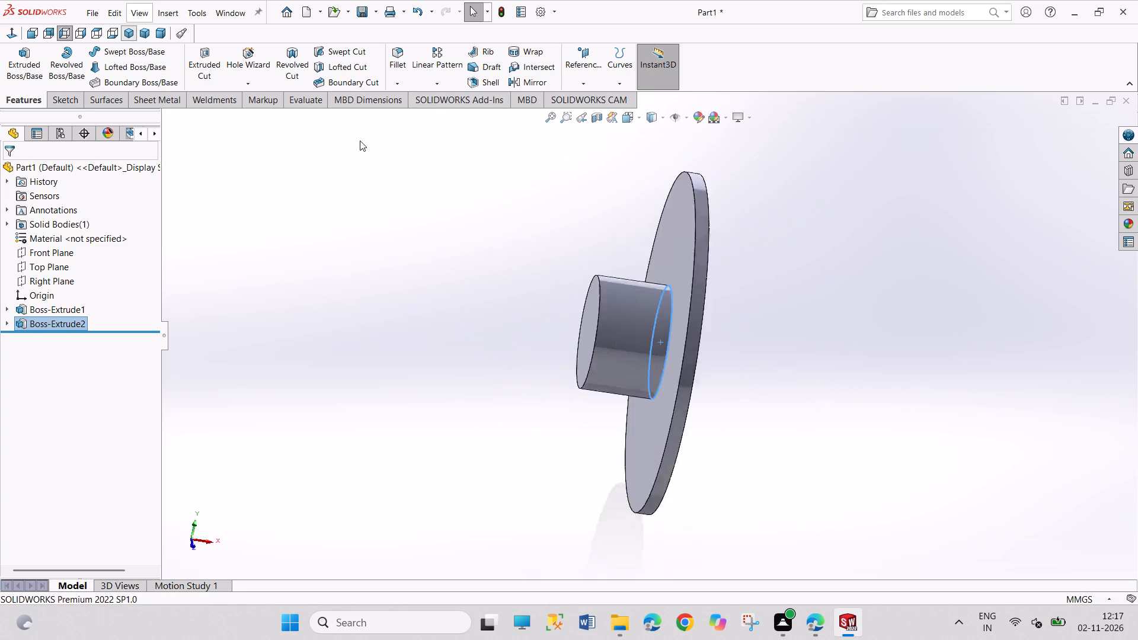
{"action": "left_click_drag", "start_coordinate": [829, 396], "coordinate": [884, 511]}
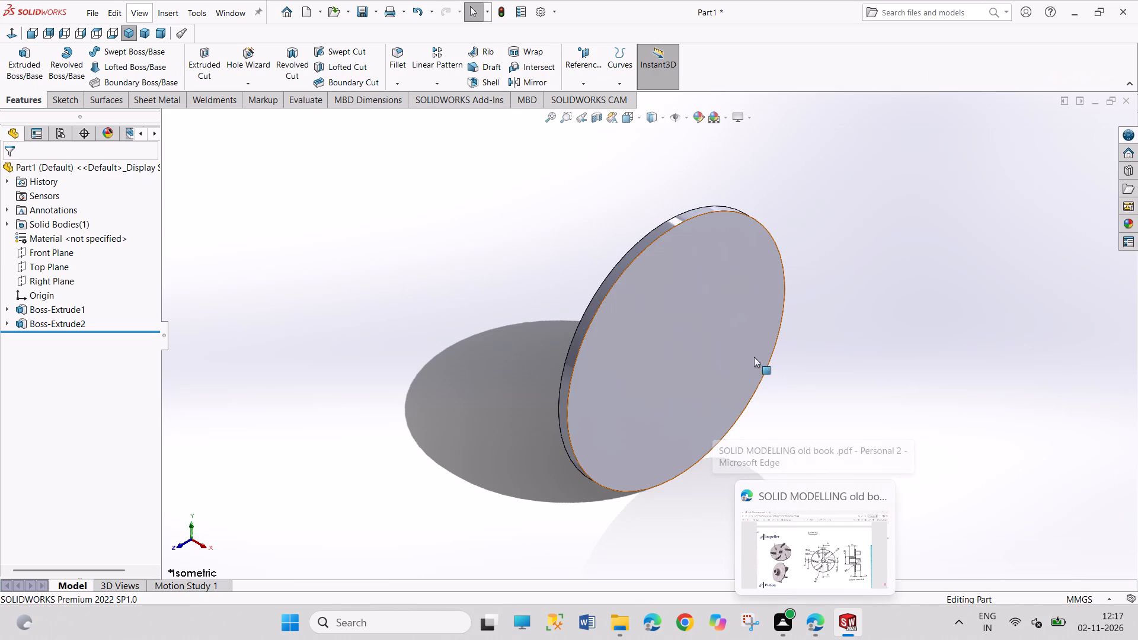
{"action": "left_click", "coordinate": [702, 368]}
{"action": "left_click", "coordinate": [757, 333]}
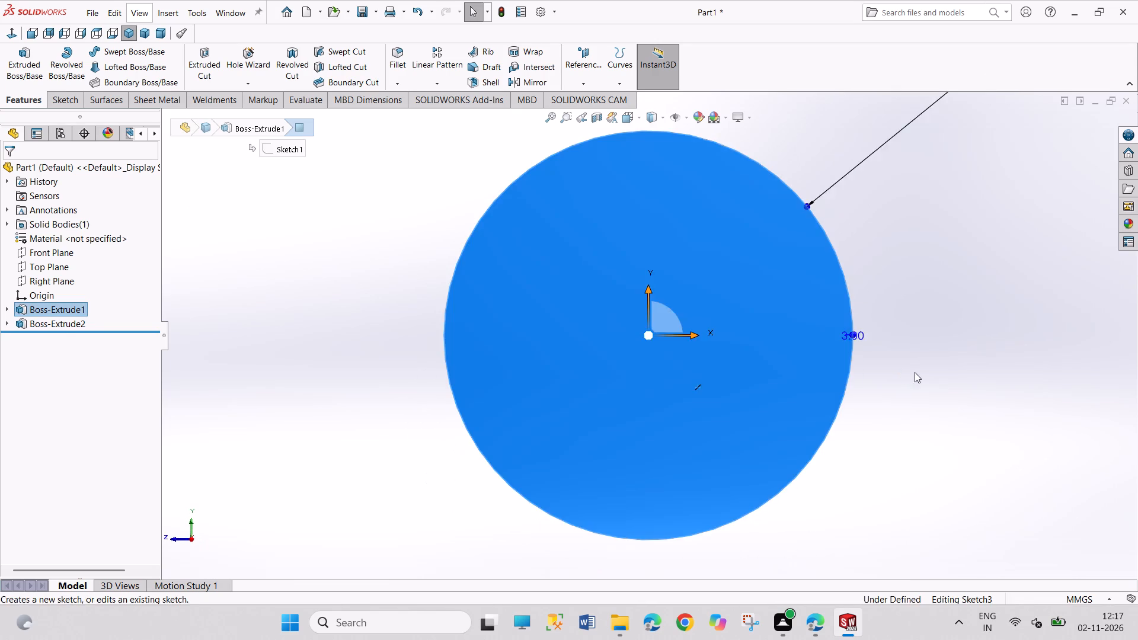
{"action": "left_click_drag", "start_coordinate": [916, 362], "coordinate": [957, 472]}
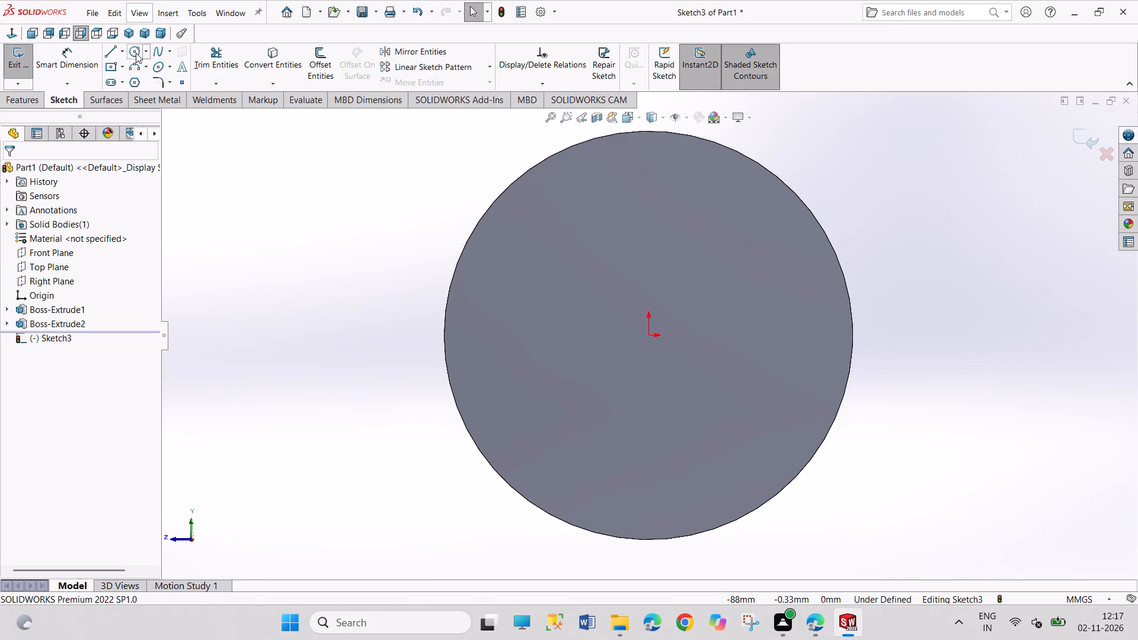
{"action": "left_click", "coordinate": [136, 53]}
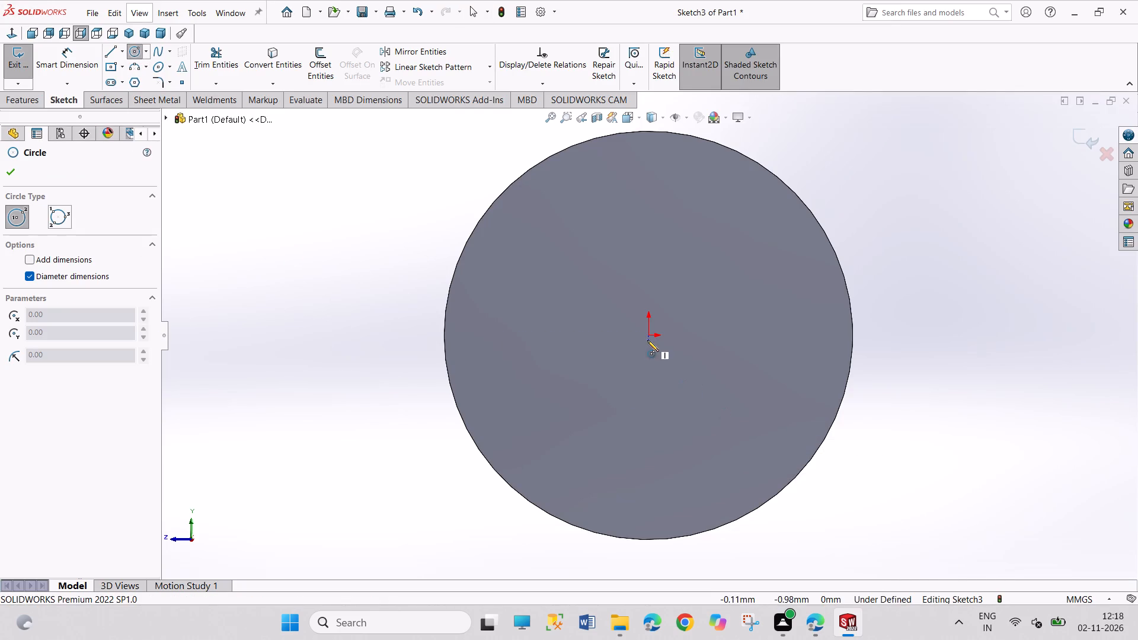
{"action": "left_click", "coordinate": [651, 336]}
{"action": "left_click", "coordinate": [701, 404]}
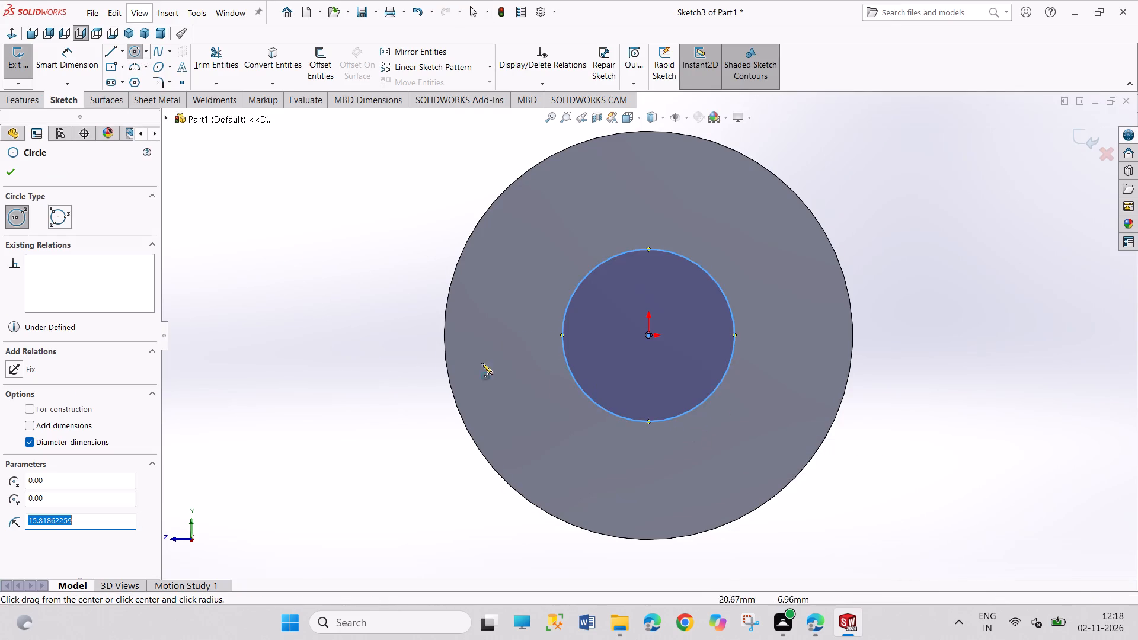
{"action": "left_click", "coordinate": [66, 409]}
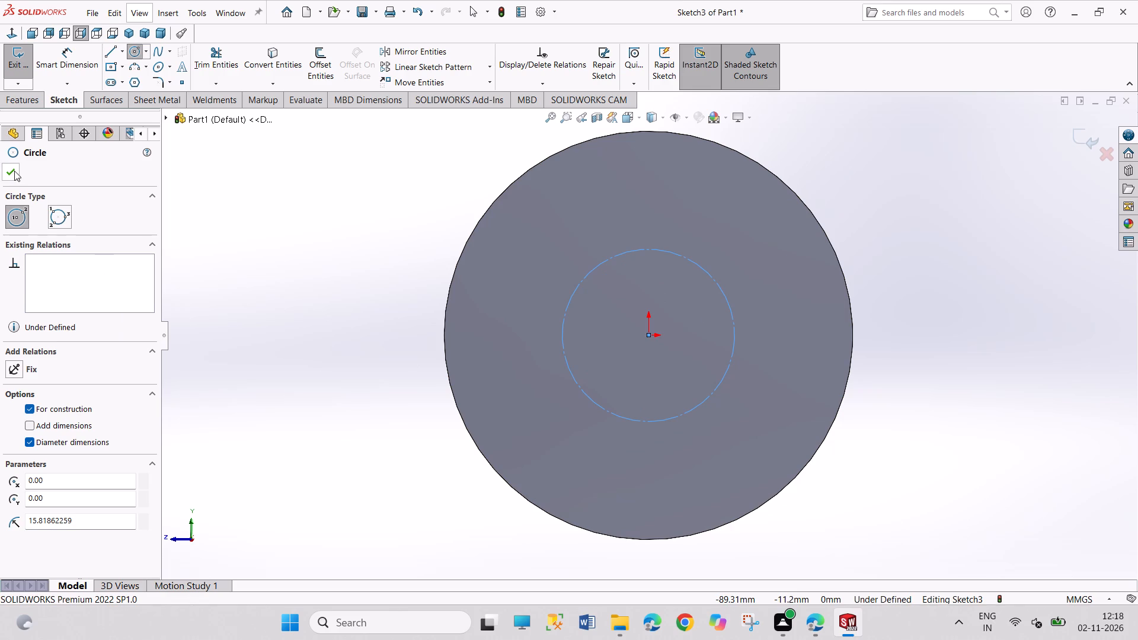
{"action": "left_click", "coordinate": [7, 169]}
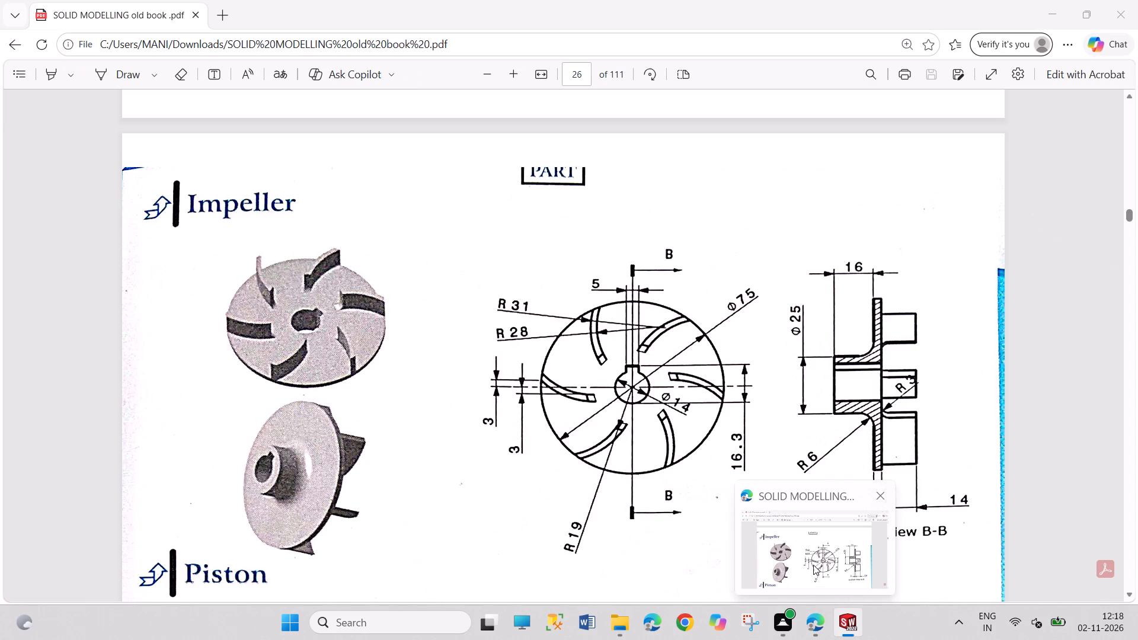
Dimension the construction circle's diameter as 38 mm.
{"action": "right_click_drag", "start_coordinate": [903, 426], "coordinate": [901, 227]}
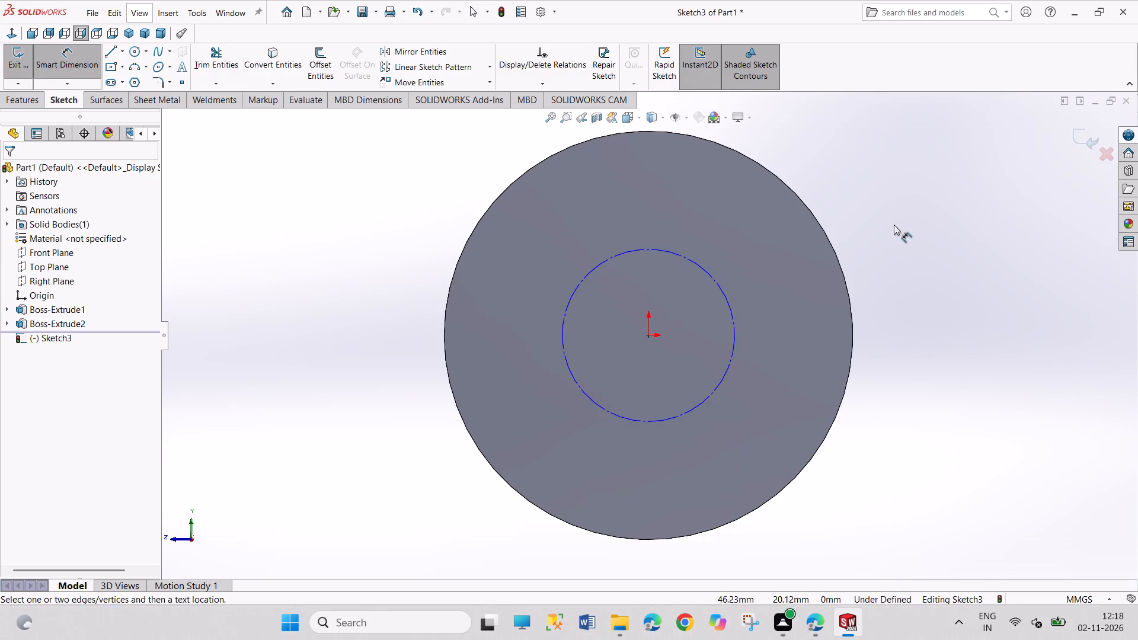
{"action": "left_click", "coordinate": [733, 306]}
{"action": "left_click", "coordinate": [878, 200]}
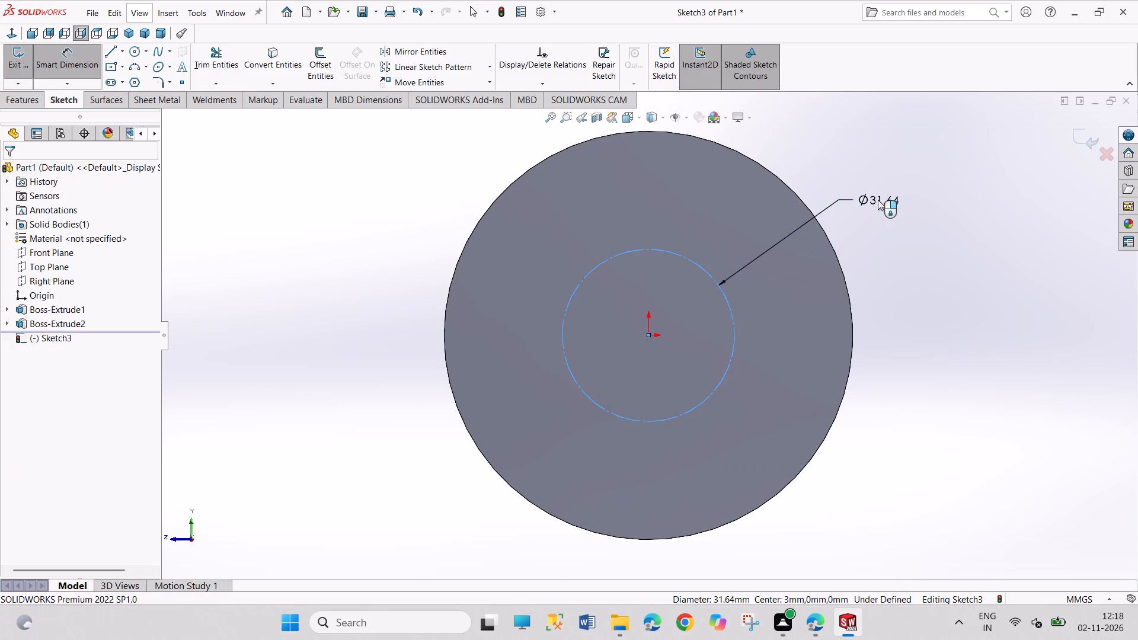
{"action": "type", "text": "38"}
{"action": "key", "text": "Return"}
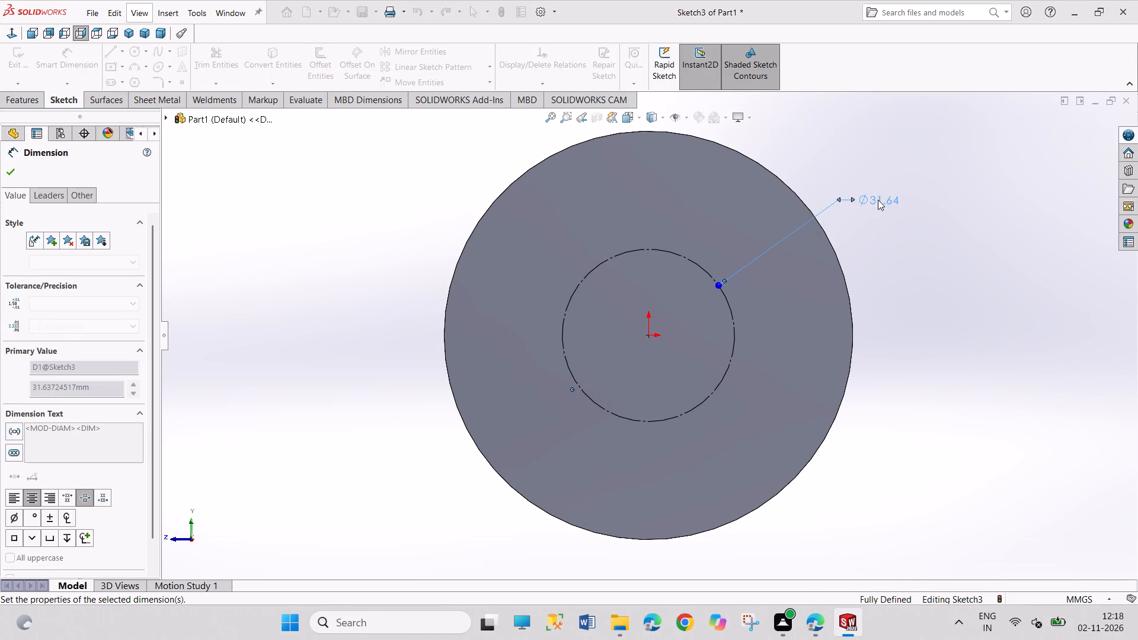
{"action": "right_click", "coordinate": [909, 296]}
{"action": "left_click", "coordinate": [921, 332]}
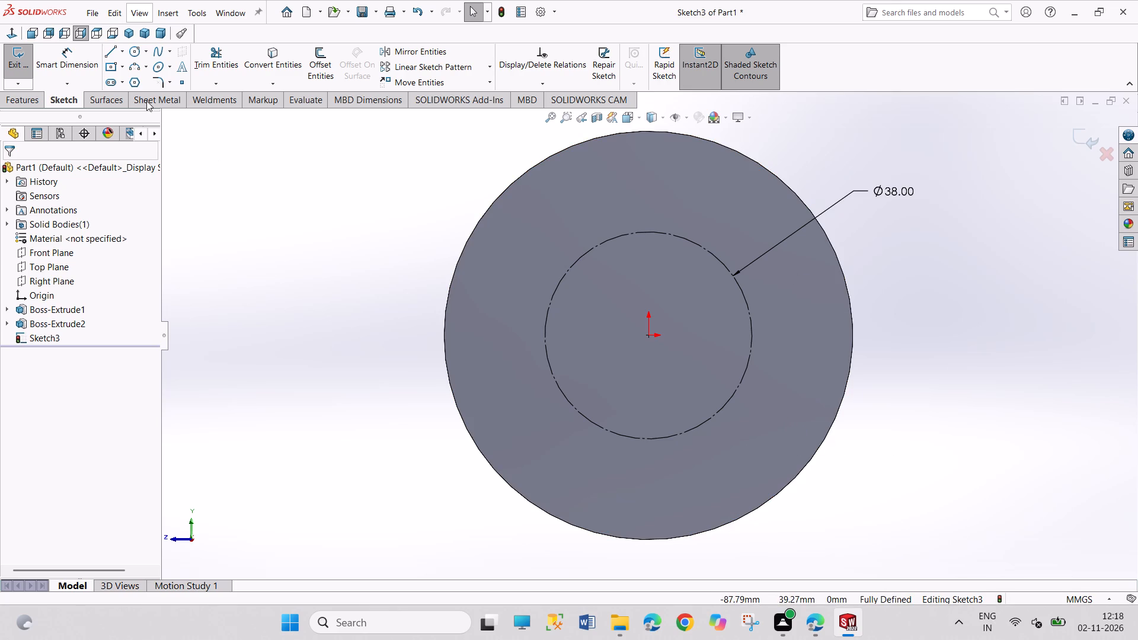
Draw a horizontal line about 88 mm long through the origin, spanning past the disc, and make it construction geometry.
{"action": "left_click", "coordinate": [108, 50]}
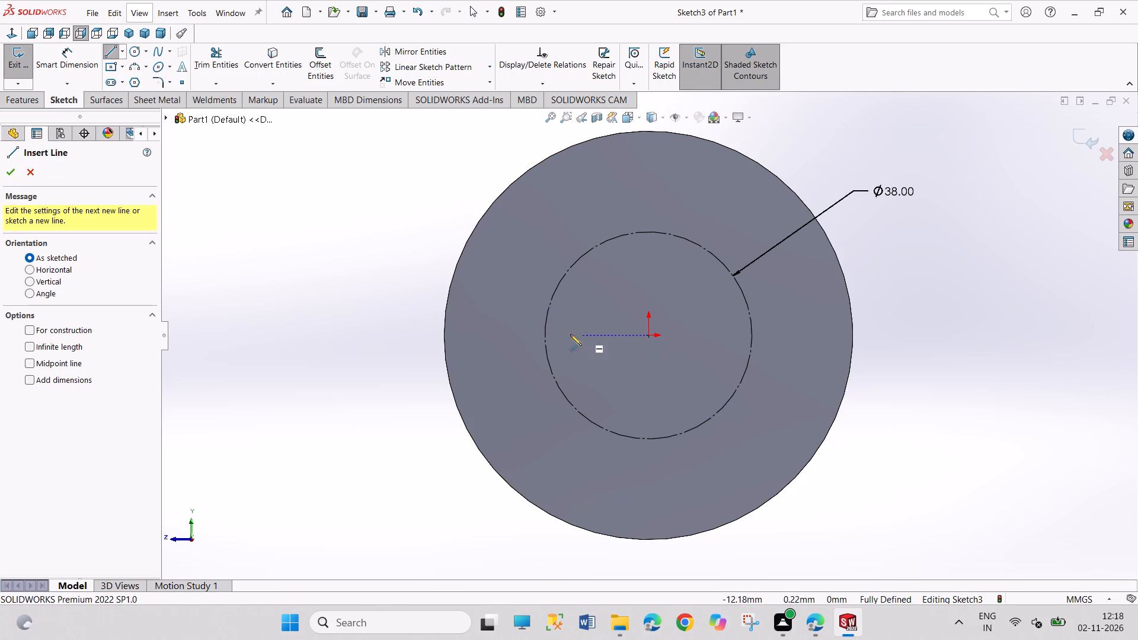
{"action": "left_click", "coordinate": [433, 335]}
{"action": "left_click", "coordinate": [911, 338]}
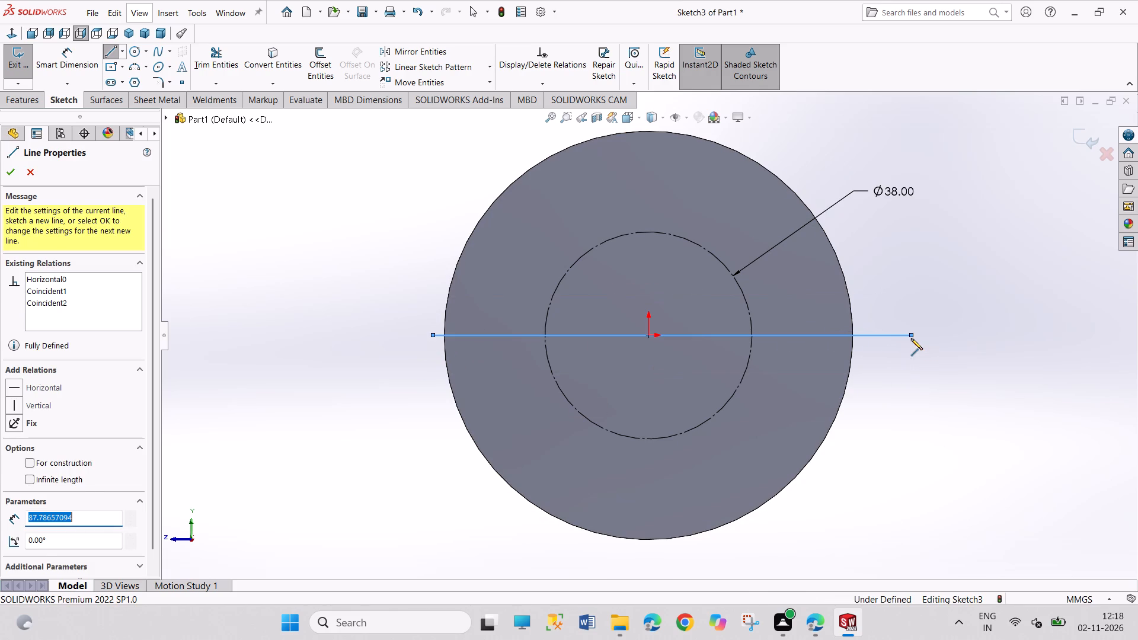
{"action": "key", "text": "Escape"}
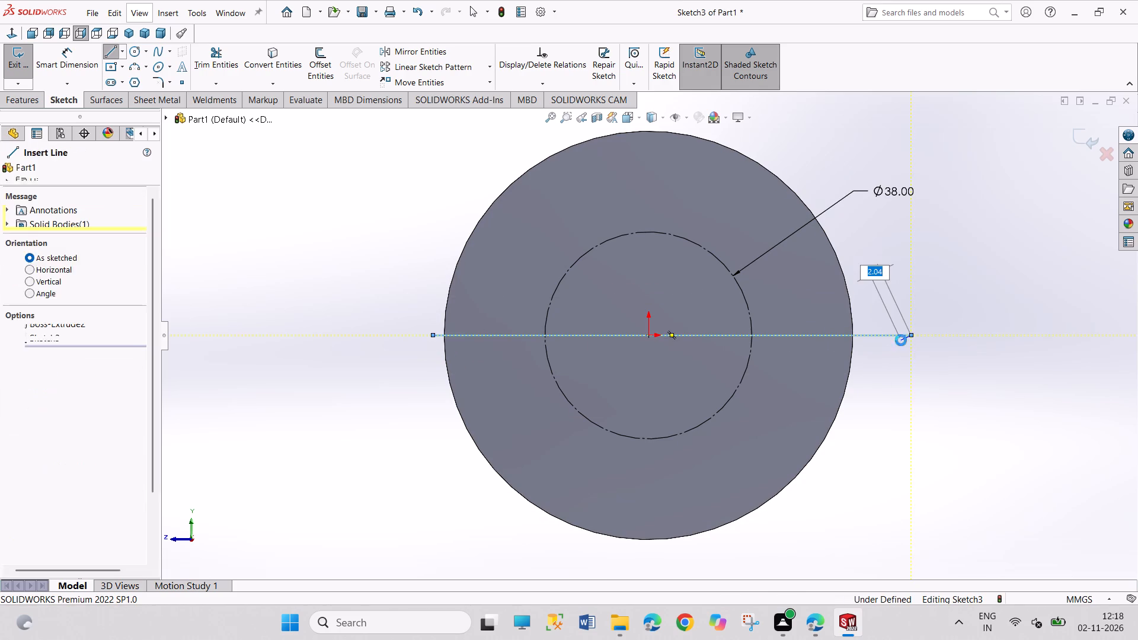
{"action": "left_click", "coordinate": [898, 335]}
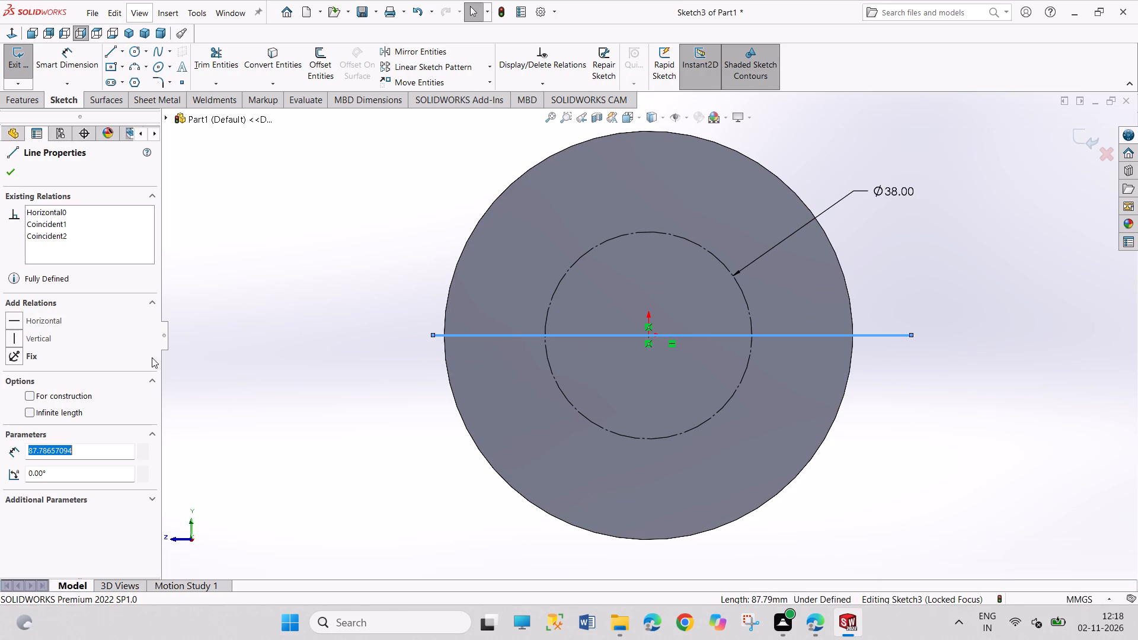
{"action": "left_click", "coordinate": [59, 395]}
{"action": "left_click_drag", "start_coordinate": [202, 430], "coordinate": [248, 513]}
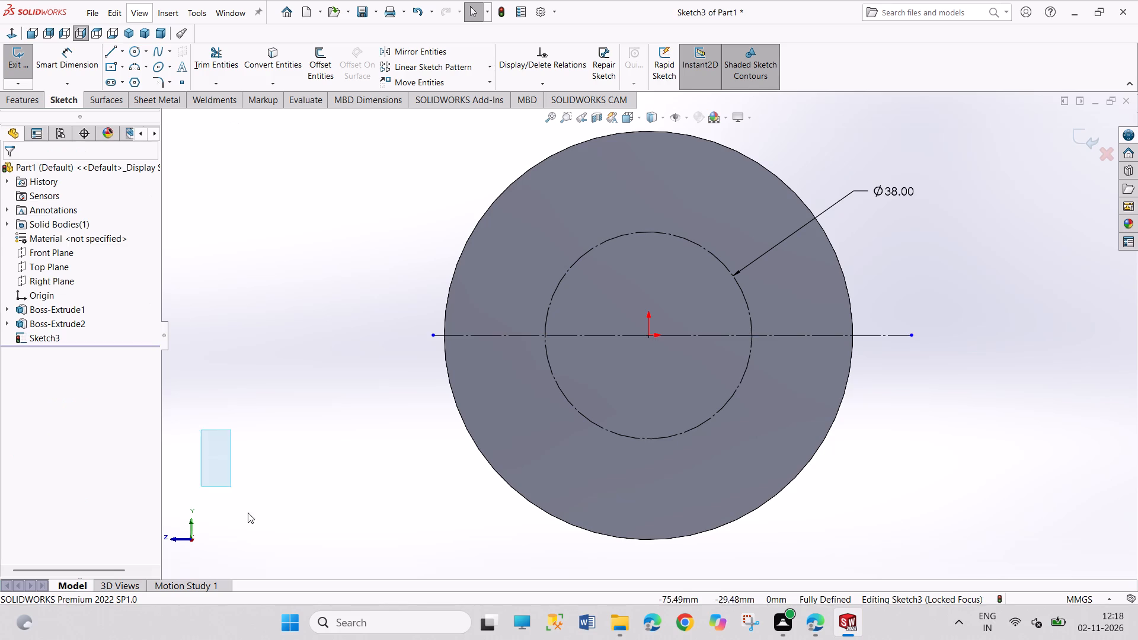
{"action": "left_click_drag", "start_coordinate": [248, 513], "coordinate": [246, 510]}
Draw a vertical line about 79 mm long through the origin, spanning past the disc, and make it construction geometry.
{"action": "left_click", "coordinate": [112, 55]}
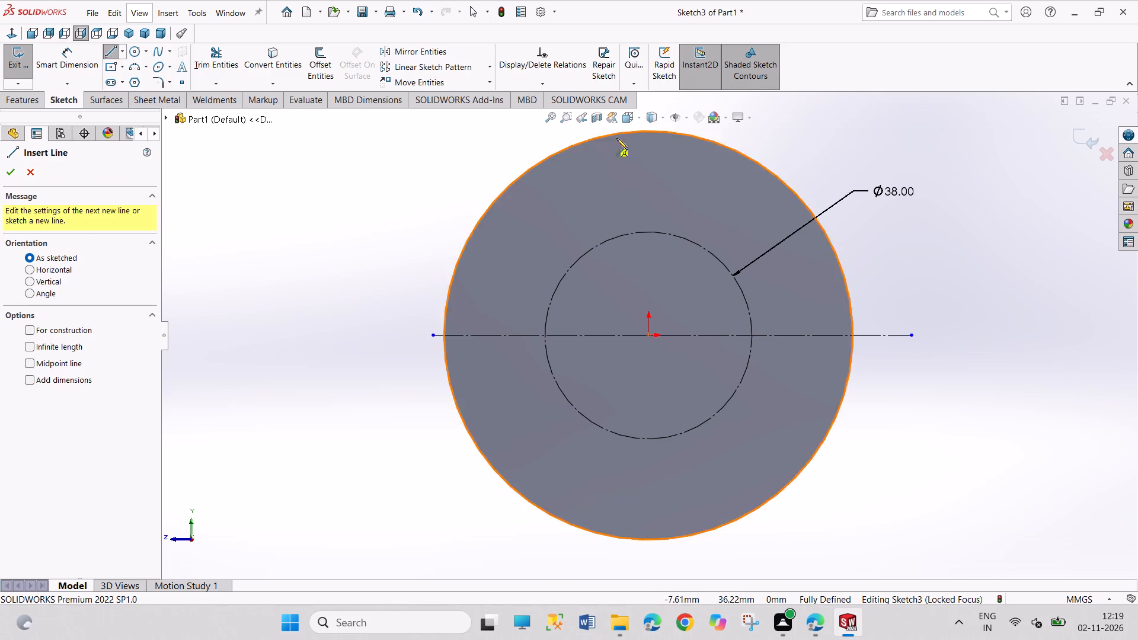
{"action": "left_click", "coordinate": [649, 126]}
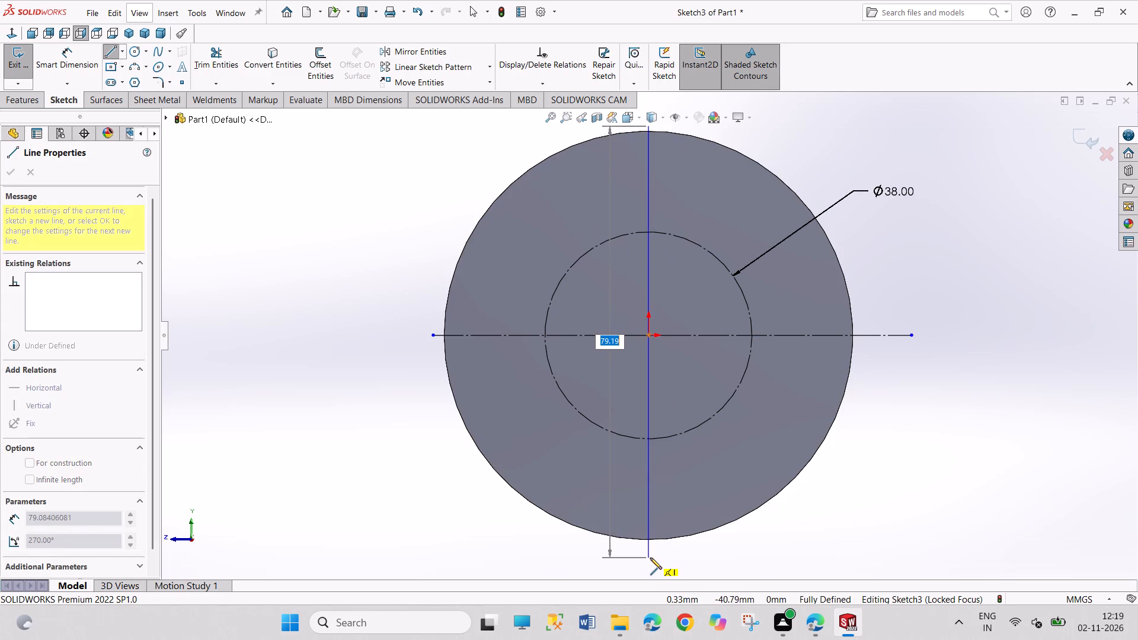
{"action": "left_click", "coordinate": [650, 558]}
{"action": "key", "text": "Escape"}
{"action": "left_click", "coordinate": [650, 553]}
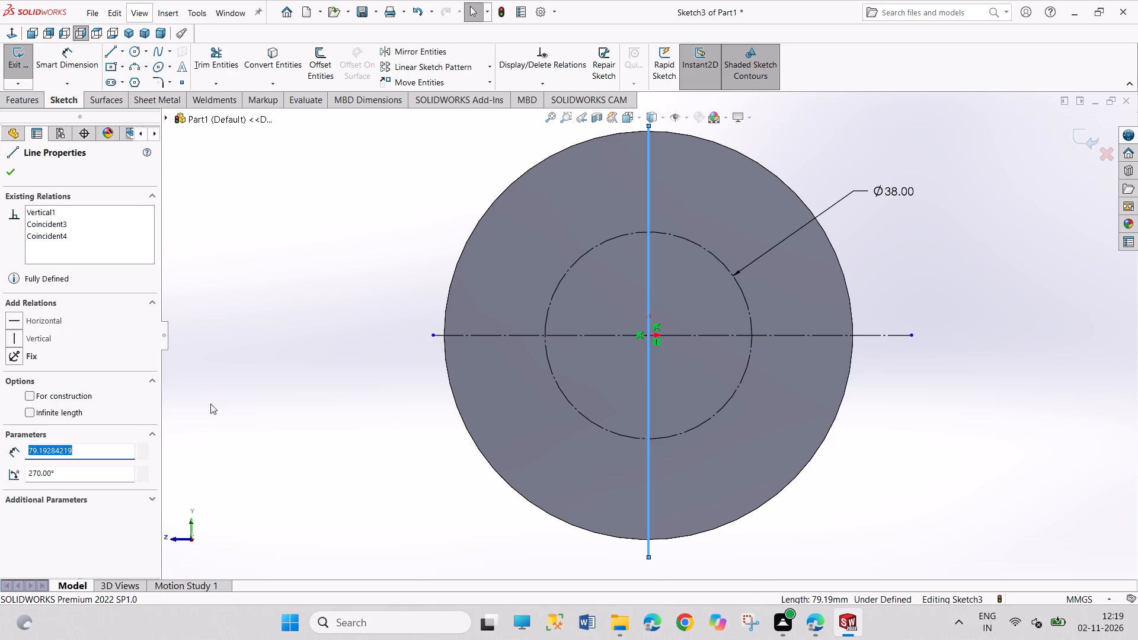
{"action": "left_click", "coordinate": [66, 399]}
{"action": "key", "text": "Escape"}
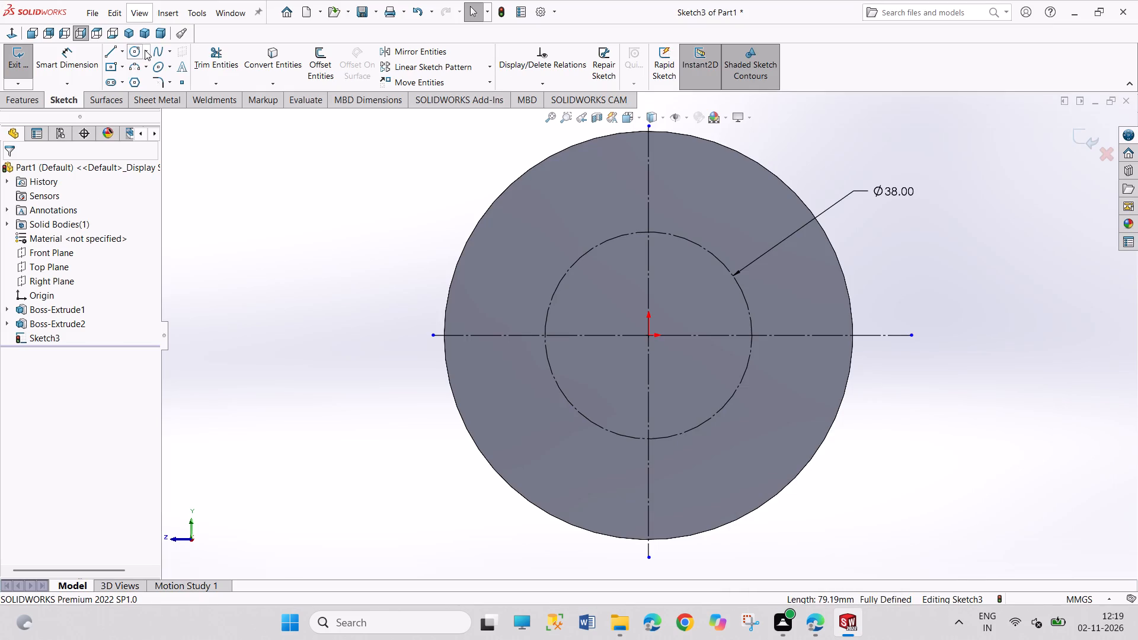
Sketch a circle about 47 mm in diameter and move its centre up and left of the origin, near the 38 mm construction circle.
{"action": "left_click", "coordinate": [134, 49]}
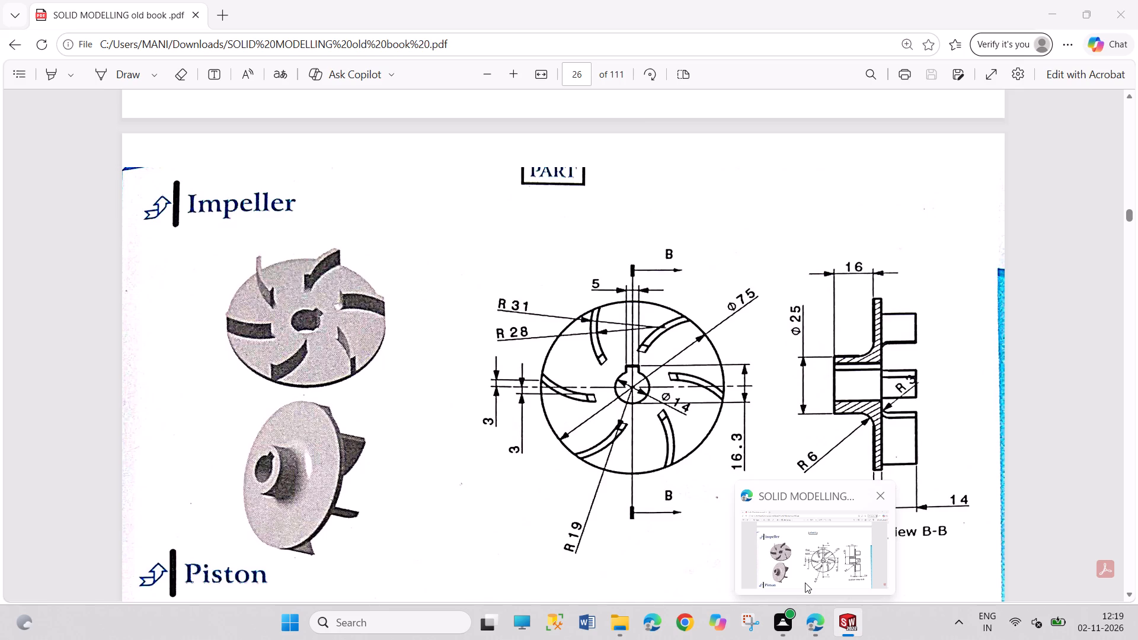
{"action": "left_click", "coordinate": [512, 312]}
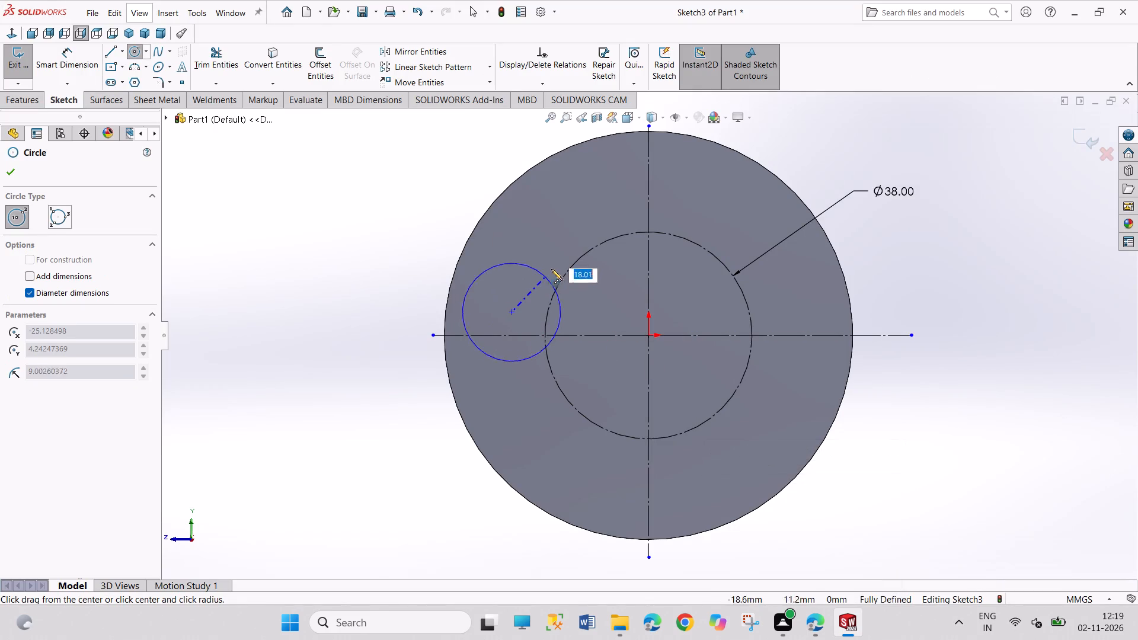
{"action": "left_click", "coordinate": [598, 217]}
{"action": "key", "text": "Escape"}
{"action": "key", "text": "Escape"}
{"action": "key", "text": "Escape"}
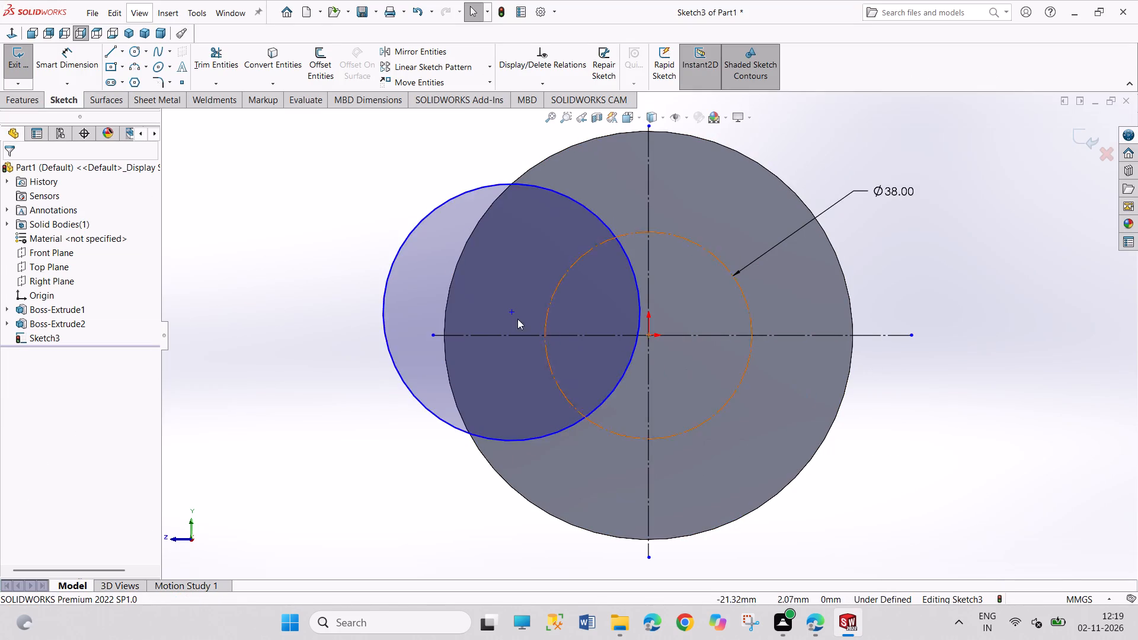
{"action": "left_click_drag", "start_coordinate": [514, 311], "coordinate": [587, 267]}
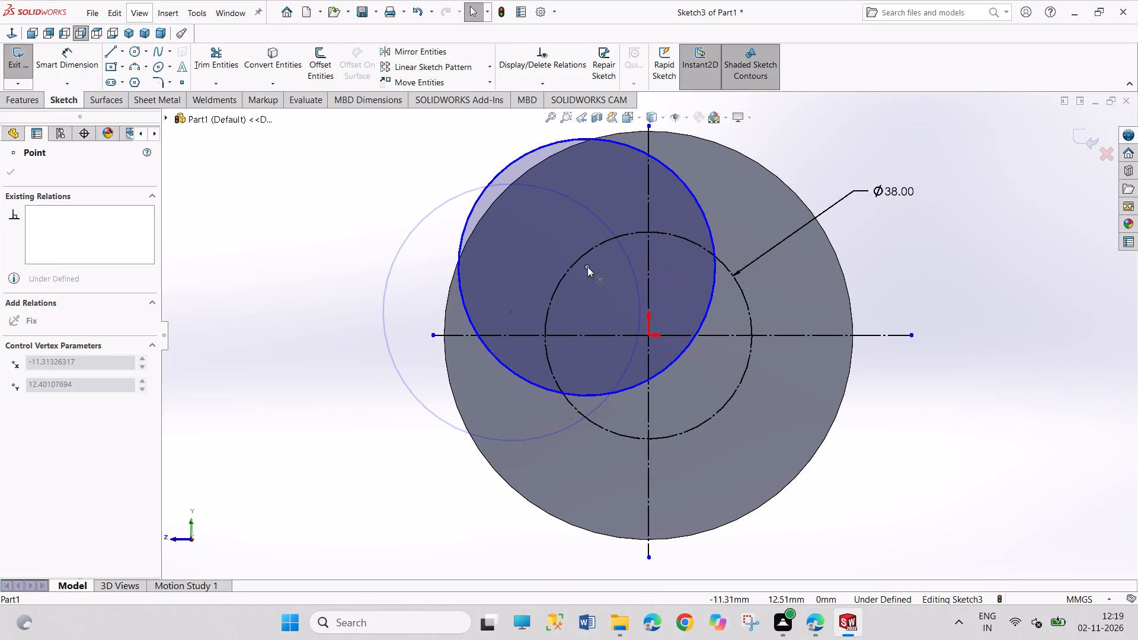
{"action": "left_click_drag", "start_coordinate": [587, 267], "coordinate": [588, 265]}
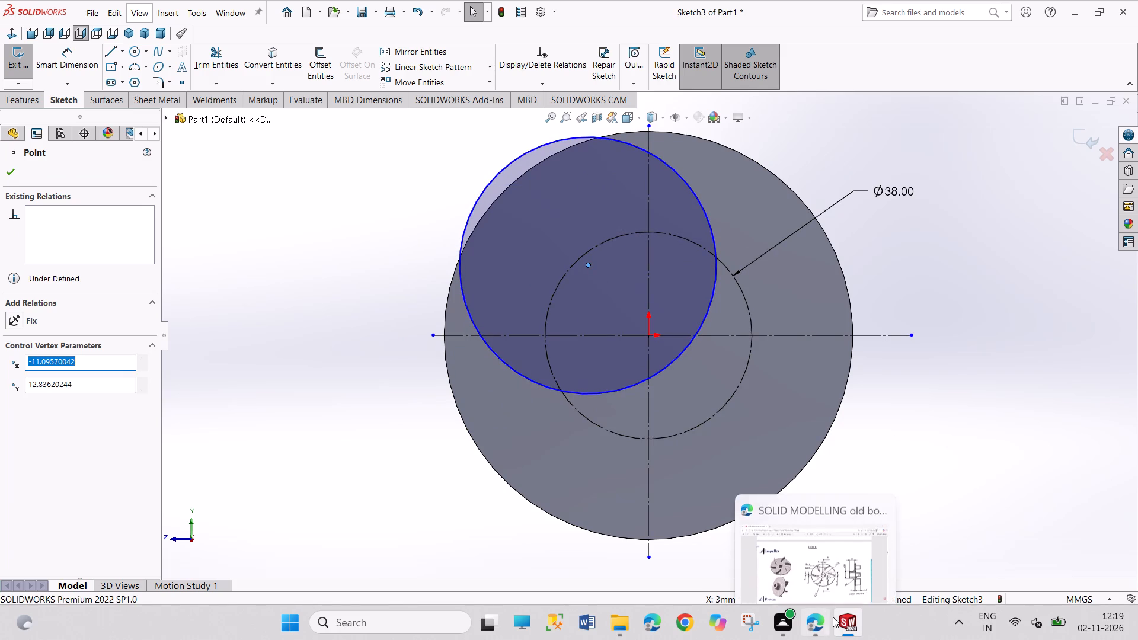
Convert the disc's outer edge into a sketch circle.
{"action": "left_click", "coordinate": [562, 520]}
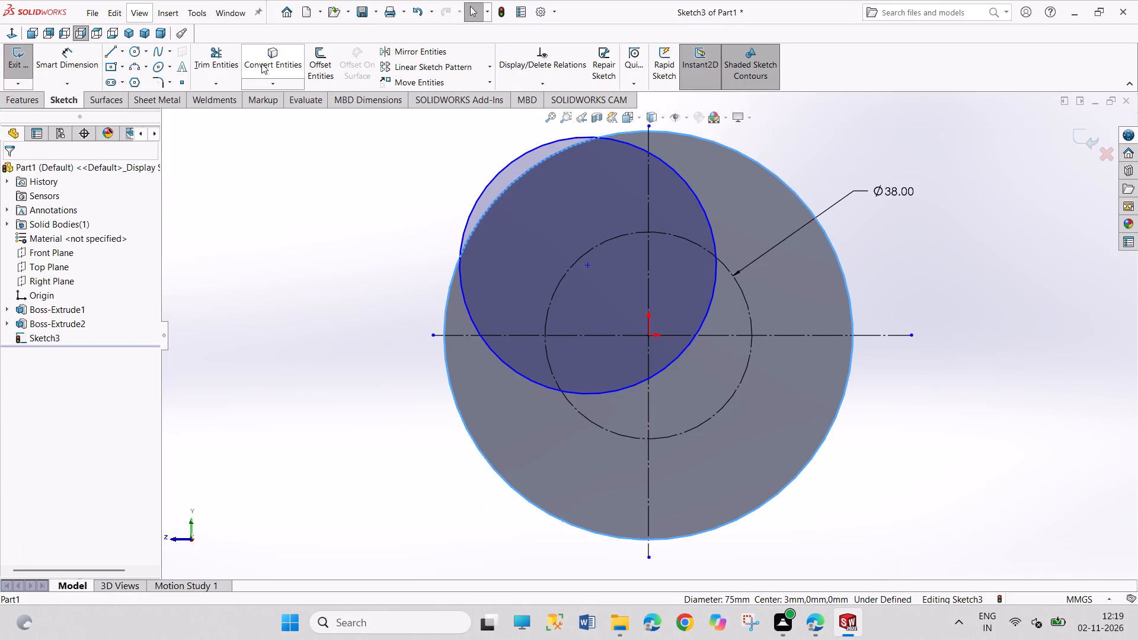
{"action": "left_click", "coordinate": [261, 63]}
{"action": "left_click_drag", "start_coordinate": [1060, 518], "coordinate": [1087, 578]}
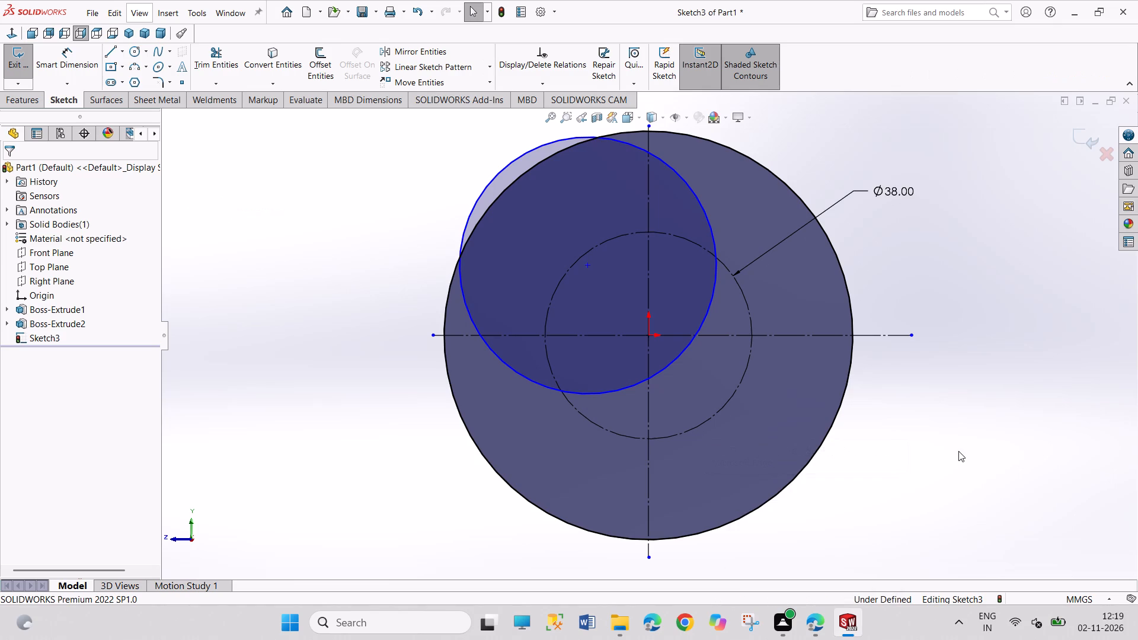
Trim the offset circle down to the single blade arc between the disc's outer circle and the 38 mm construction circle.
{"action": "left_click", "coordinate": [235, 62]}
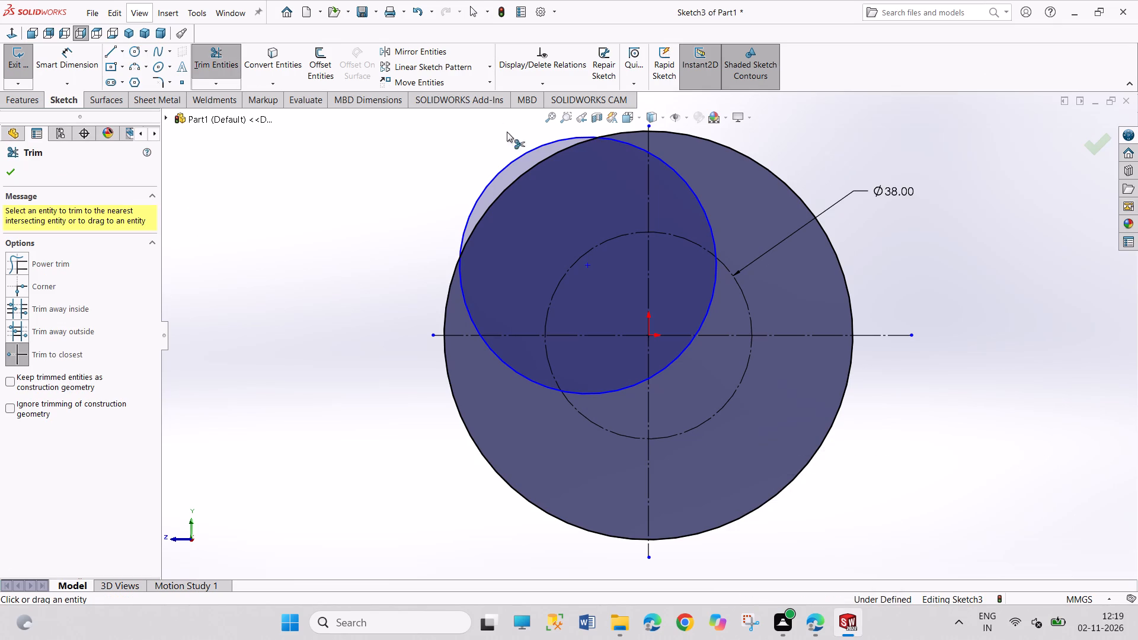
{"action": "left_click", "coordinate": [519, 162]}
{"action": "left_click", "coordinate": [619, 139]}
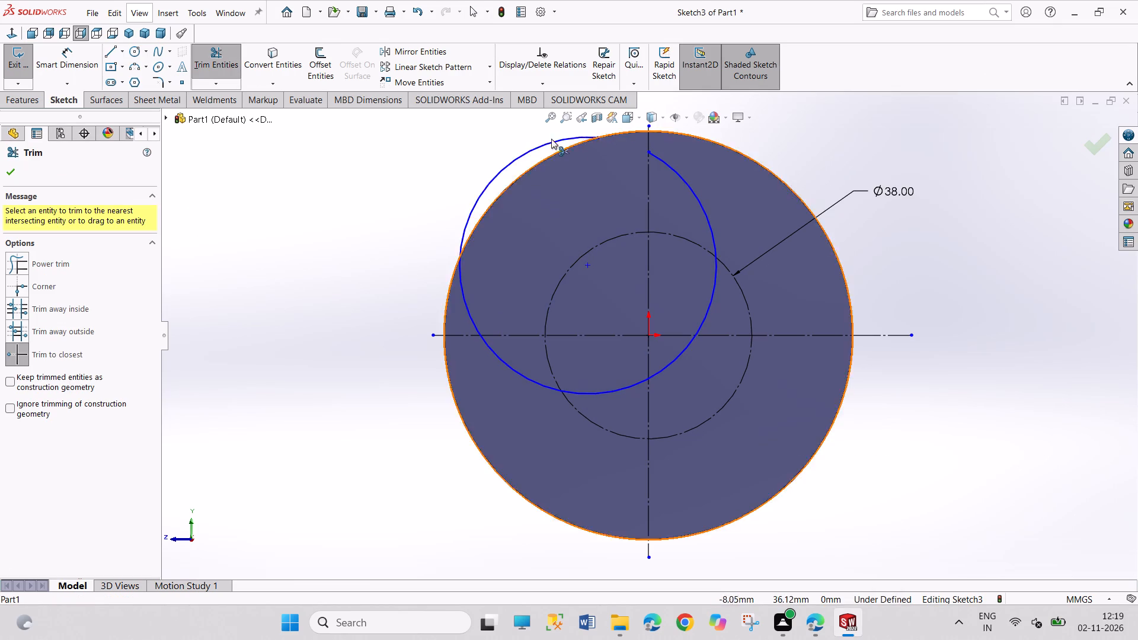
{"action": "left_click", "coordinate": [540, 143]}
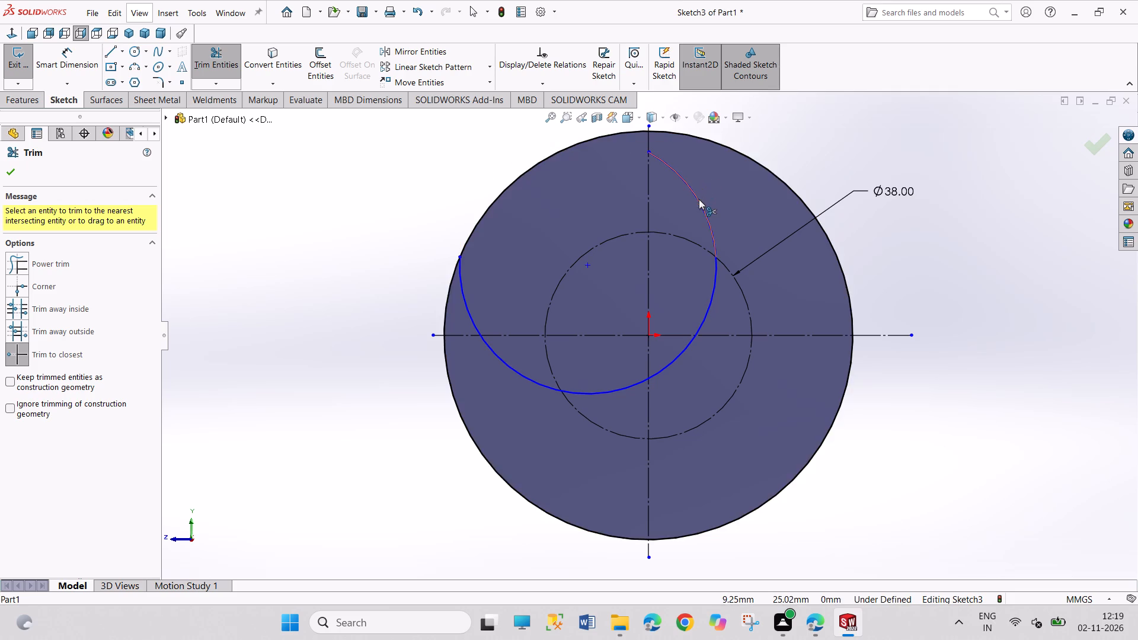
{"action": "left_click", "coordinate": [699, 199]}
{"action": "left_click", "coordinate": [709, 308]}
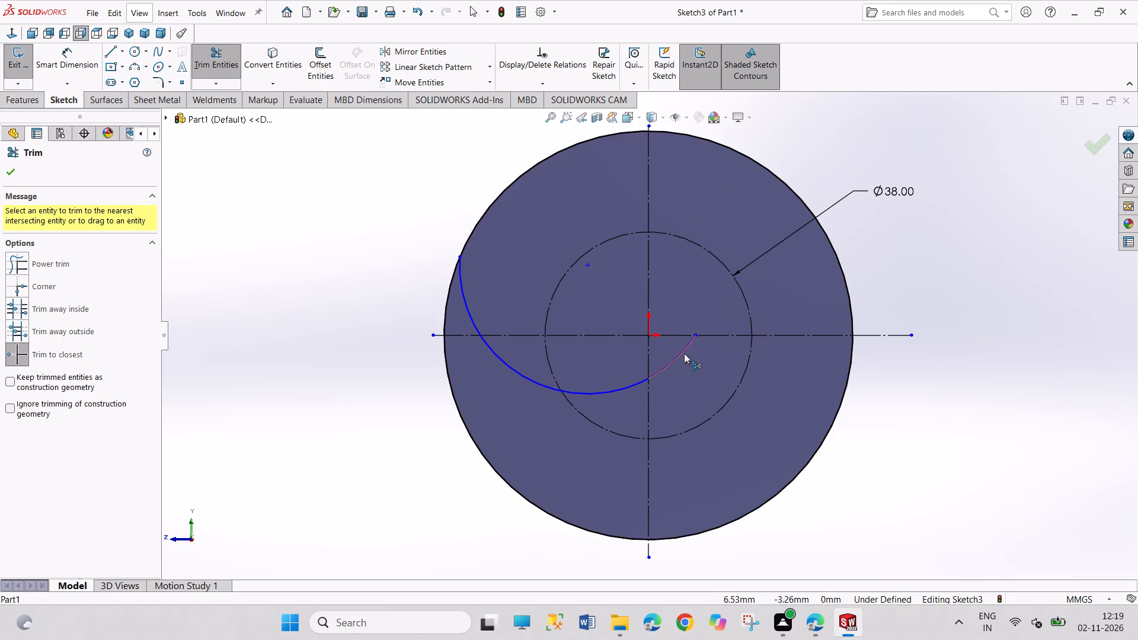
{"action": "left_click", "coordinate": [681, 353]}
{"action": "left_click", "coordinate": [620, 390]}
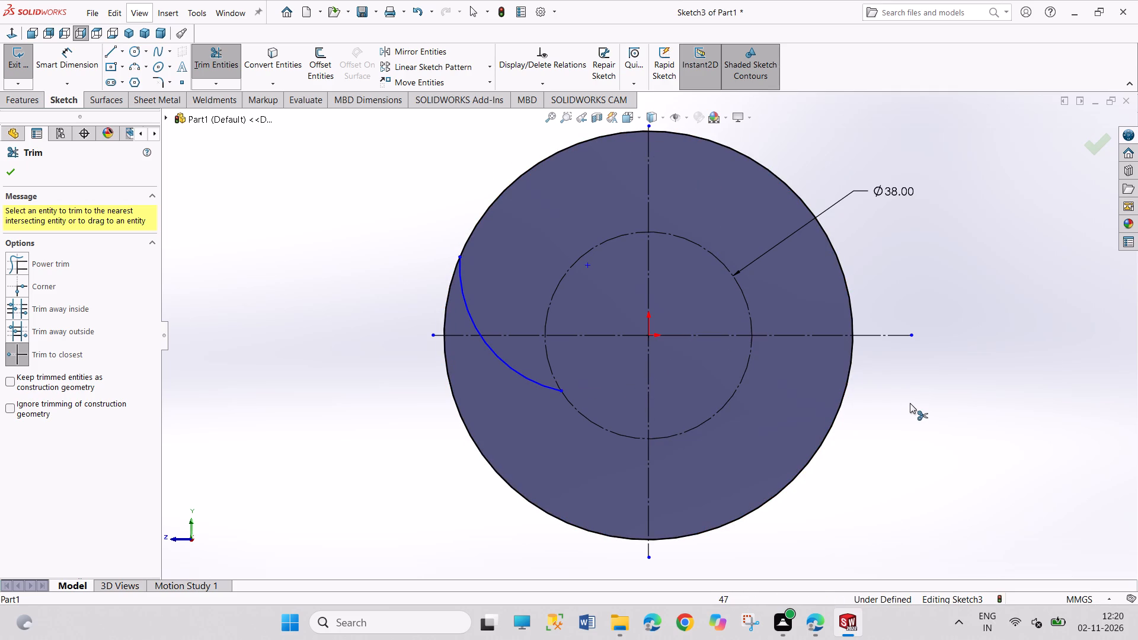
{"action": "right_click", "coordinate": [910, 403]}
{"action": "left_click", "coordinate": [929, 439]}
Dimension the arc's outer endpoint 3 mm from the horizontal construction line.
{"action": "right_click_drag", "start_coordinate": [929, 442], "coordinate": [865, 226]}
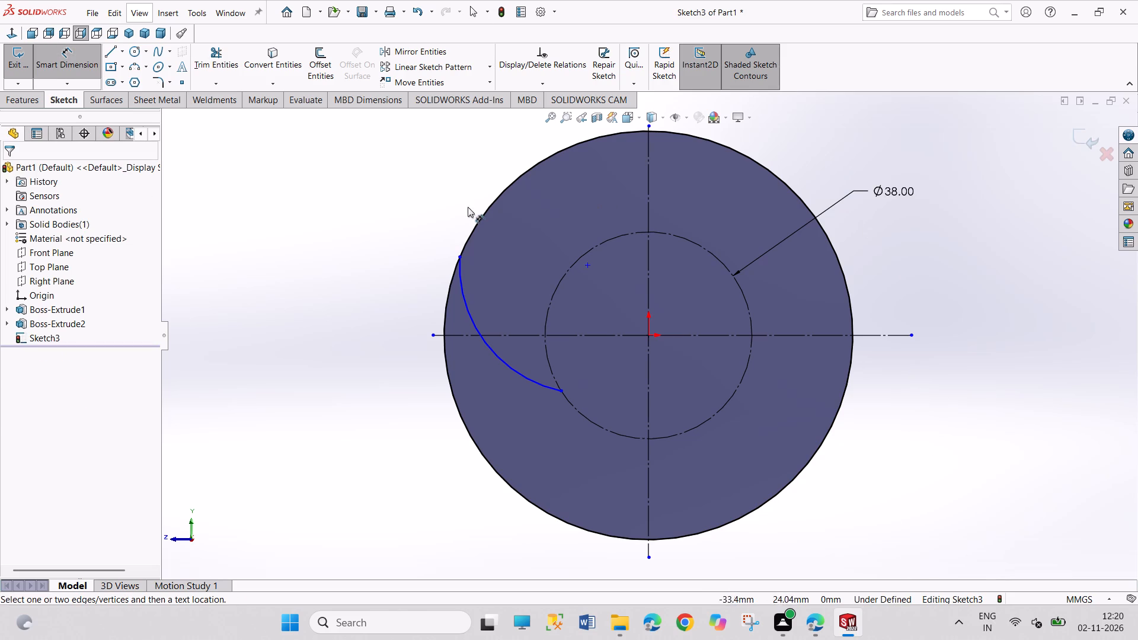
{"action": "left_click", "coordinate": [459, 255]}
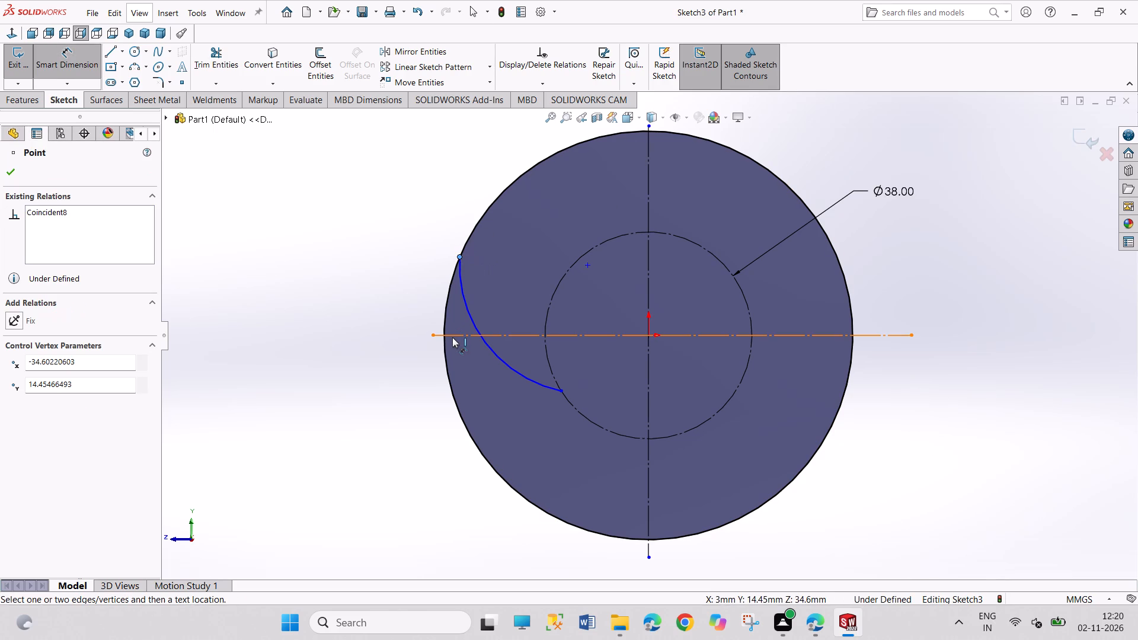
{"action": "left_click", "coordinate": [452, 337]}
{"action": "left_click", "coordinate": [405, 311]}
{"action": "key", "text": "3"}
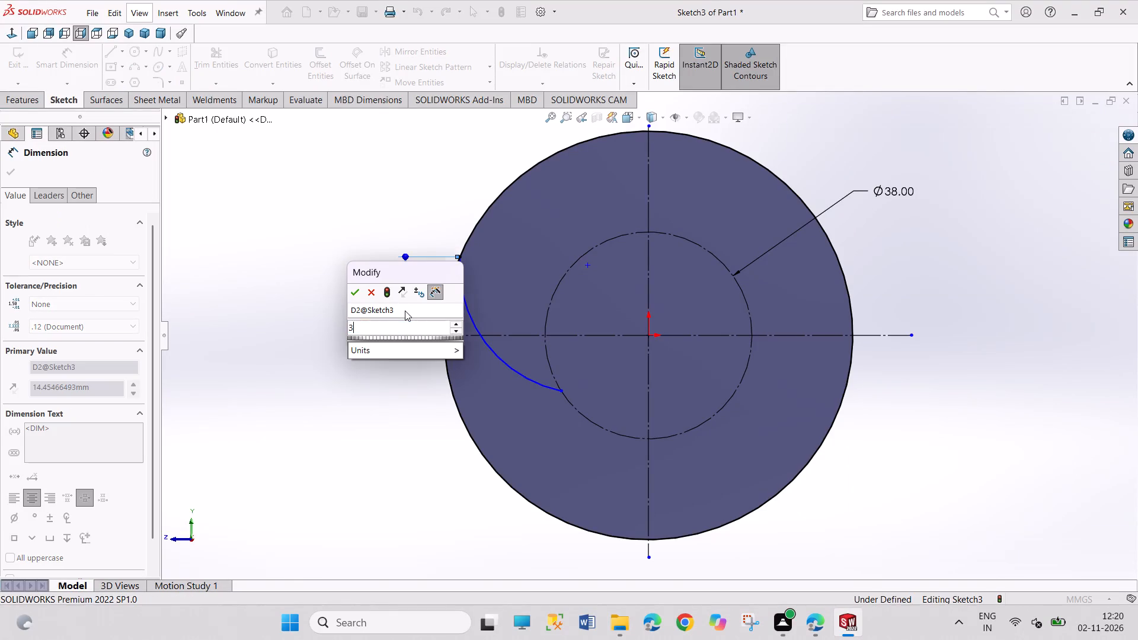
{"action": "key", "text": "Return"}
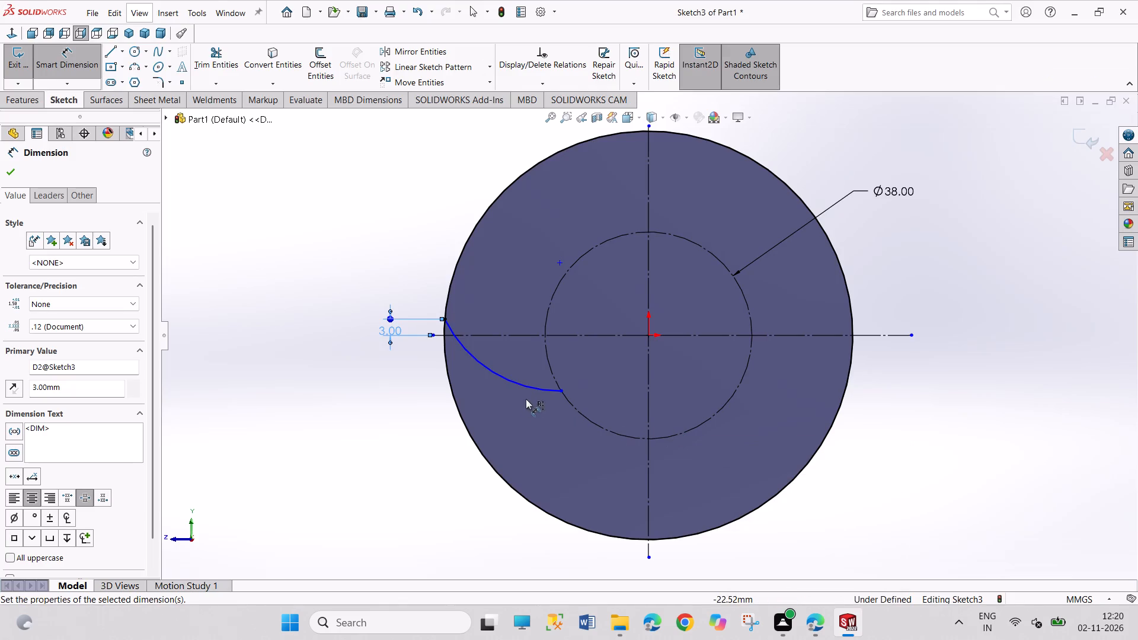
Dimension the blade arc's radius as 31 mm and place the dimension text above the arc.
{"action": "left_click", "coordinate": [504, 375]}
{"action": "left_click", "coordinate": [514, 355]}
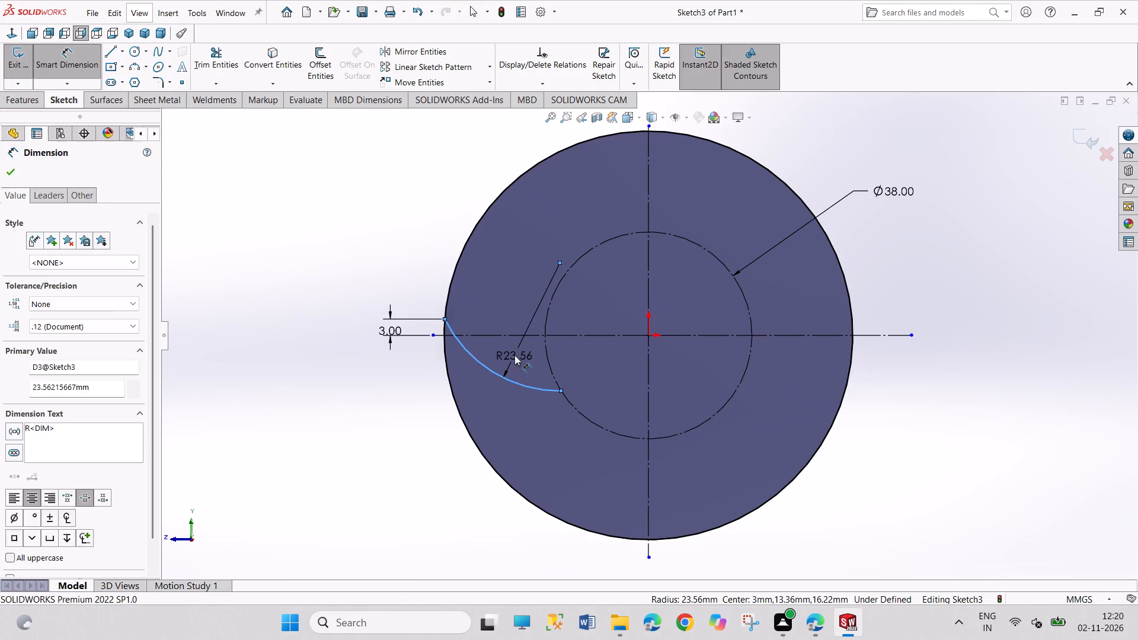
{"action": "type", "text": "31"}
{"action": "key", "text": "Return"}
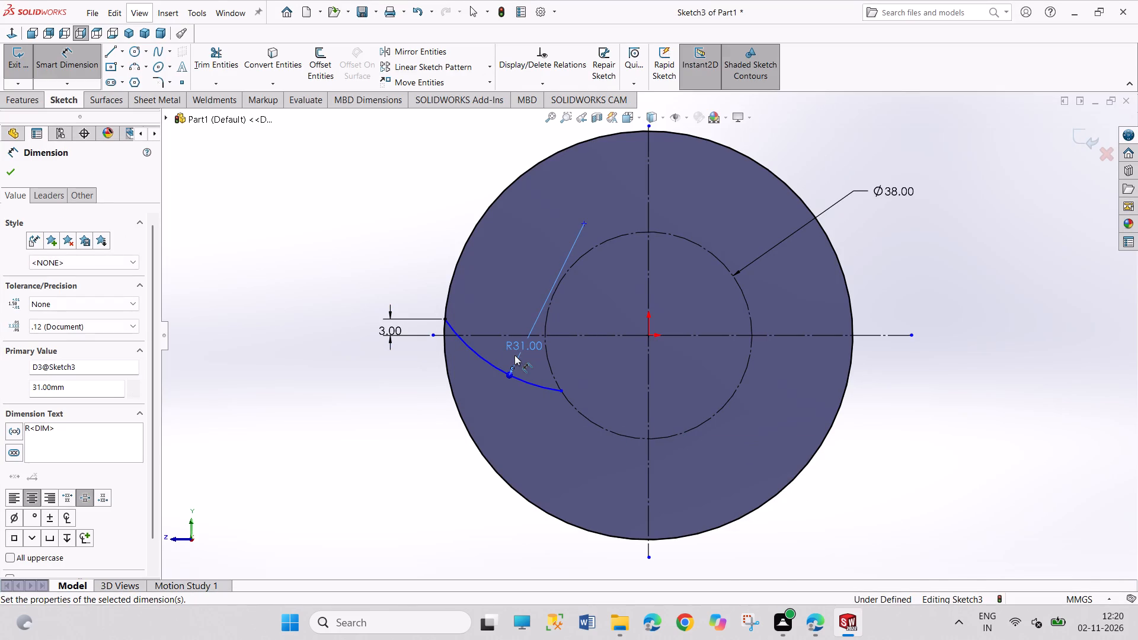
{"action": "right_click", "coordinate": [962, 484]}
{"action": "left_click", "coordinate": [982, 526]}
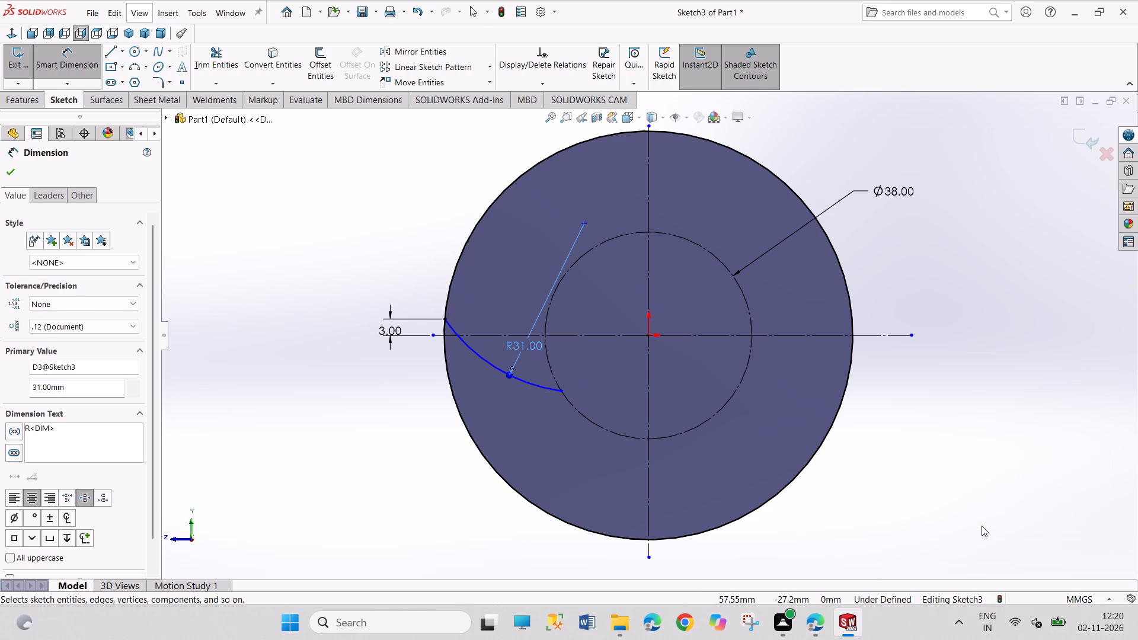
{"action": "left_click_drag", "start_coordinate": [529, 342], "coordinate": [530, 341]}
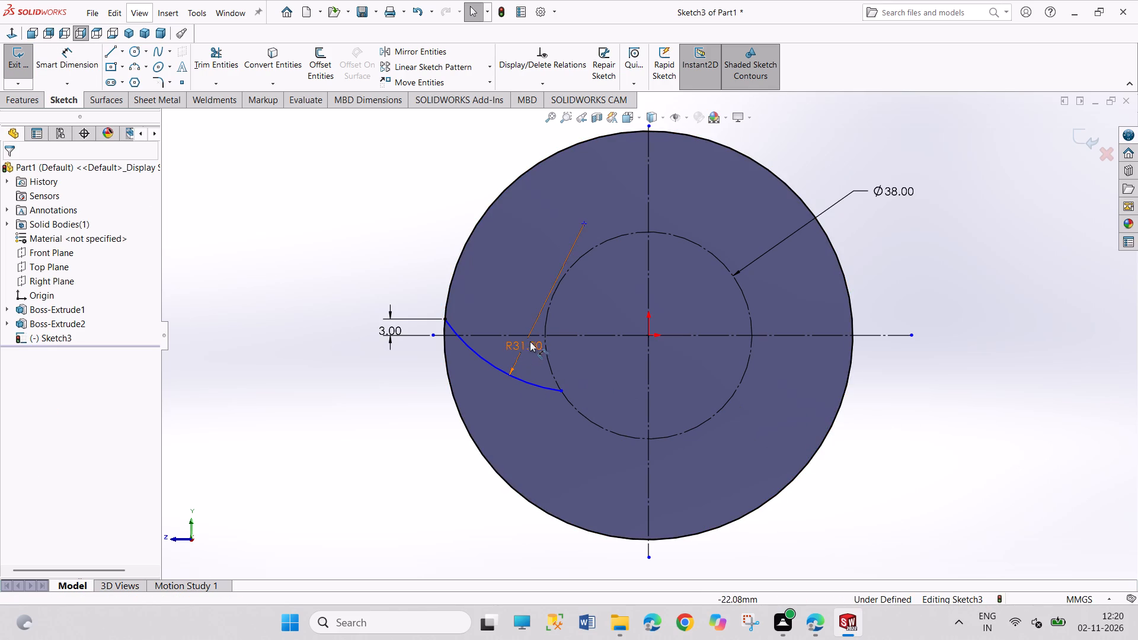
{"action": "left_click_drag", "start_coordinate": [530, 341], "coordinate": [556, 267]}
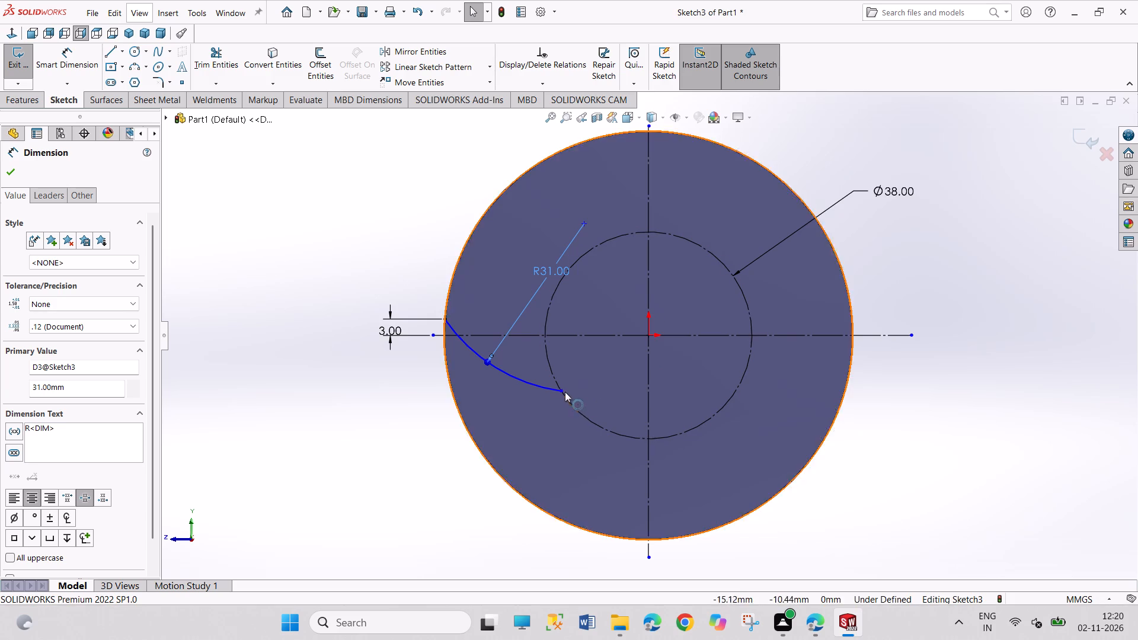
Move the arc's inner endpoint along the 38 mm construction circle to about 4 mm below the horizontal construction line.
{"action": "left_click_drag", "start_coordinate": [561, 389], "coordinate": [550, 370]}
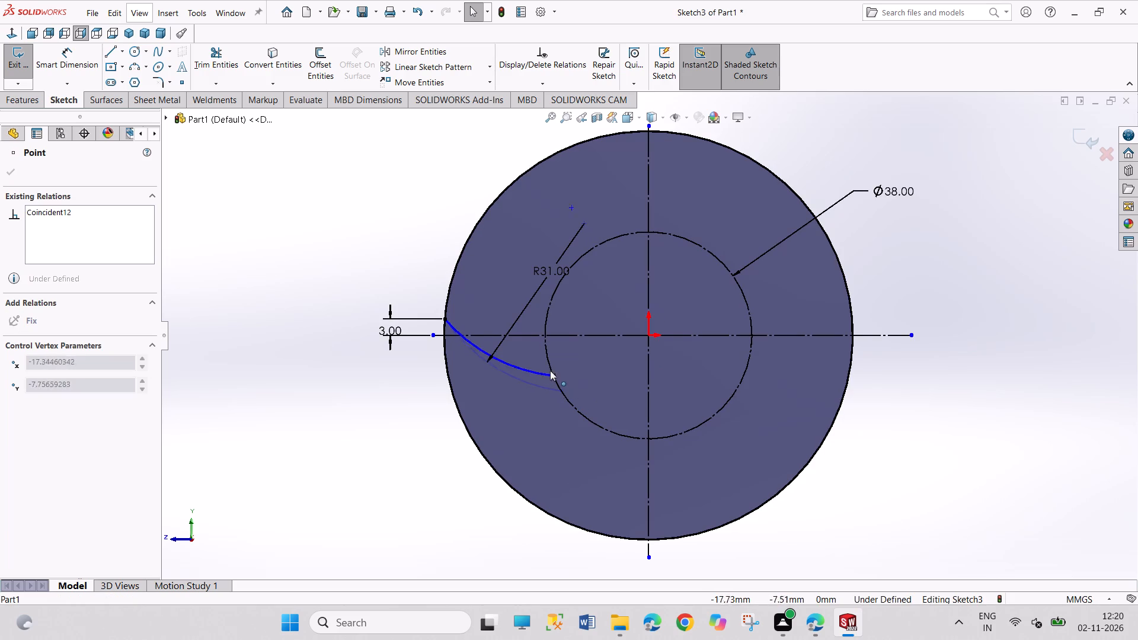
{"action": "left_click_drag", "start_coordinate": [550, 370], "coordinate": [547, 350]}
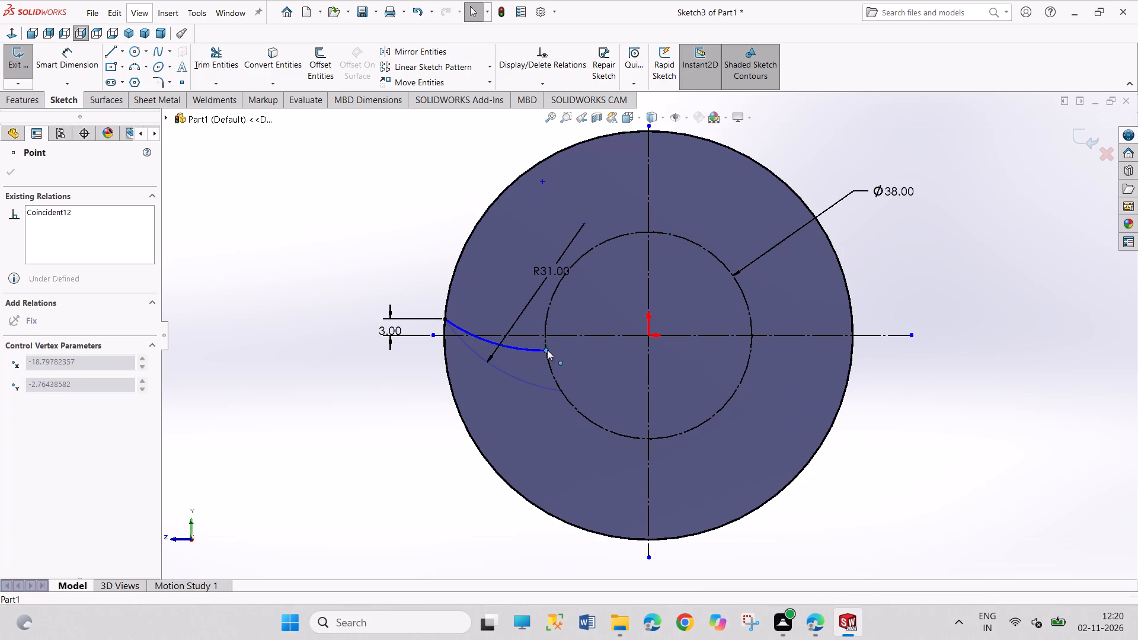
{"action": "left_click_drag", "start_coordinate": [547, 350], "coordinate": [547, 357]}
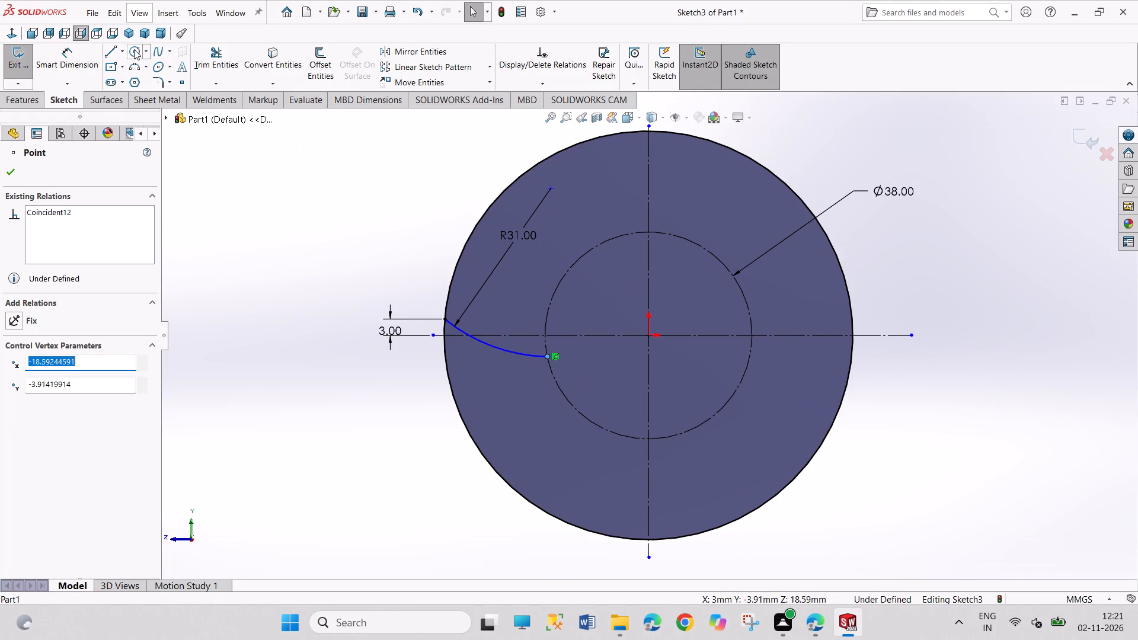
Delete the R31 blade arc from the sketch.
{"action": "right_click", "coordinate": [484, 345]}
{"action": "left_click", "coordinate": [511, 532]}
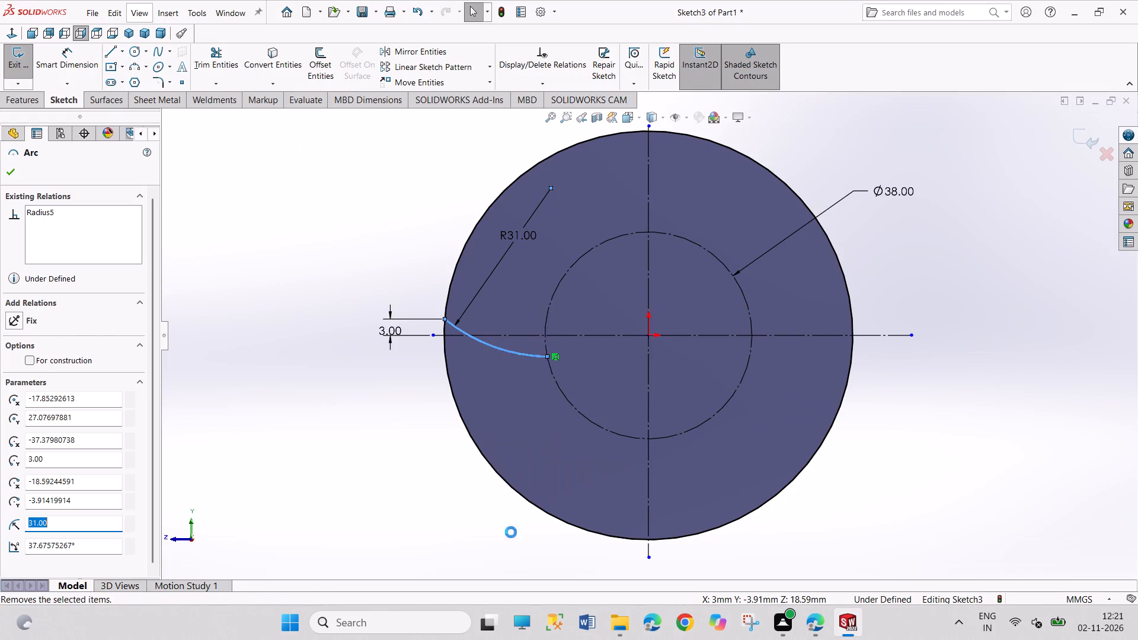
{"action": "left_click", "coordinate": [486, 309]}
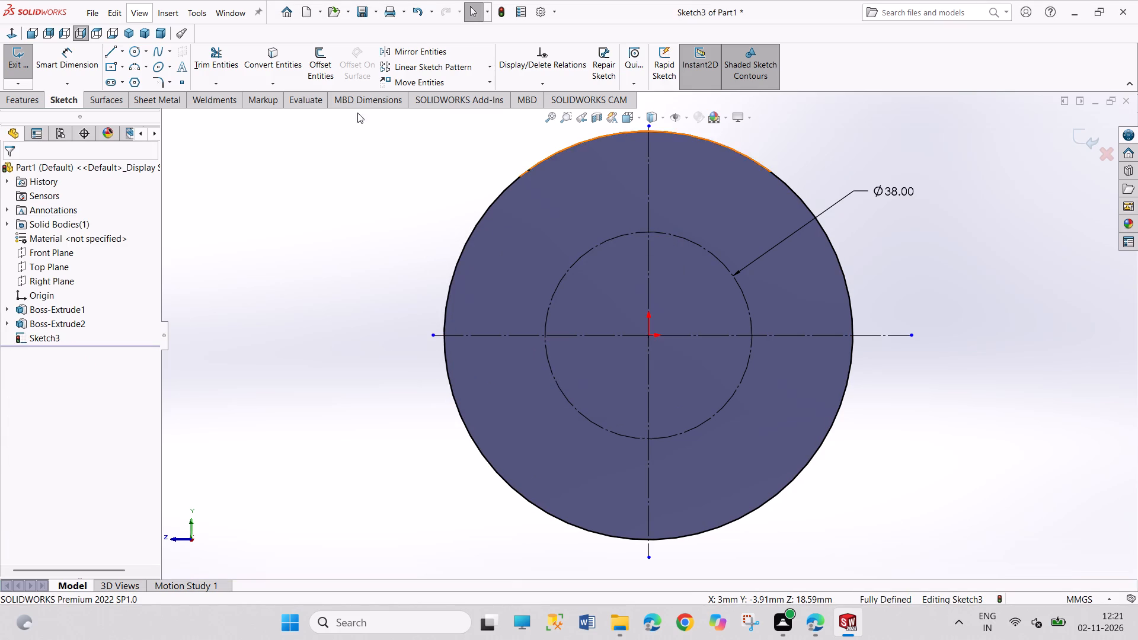
Sketch a circle about 36 mm in diameter, centred up and left of the origin between the 38 mm circle and the disc edge.
{"action": "left_click", "coordinate": [136, 47]}
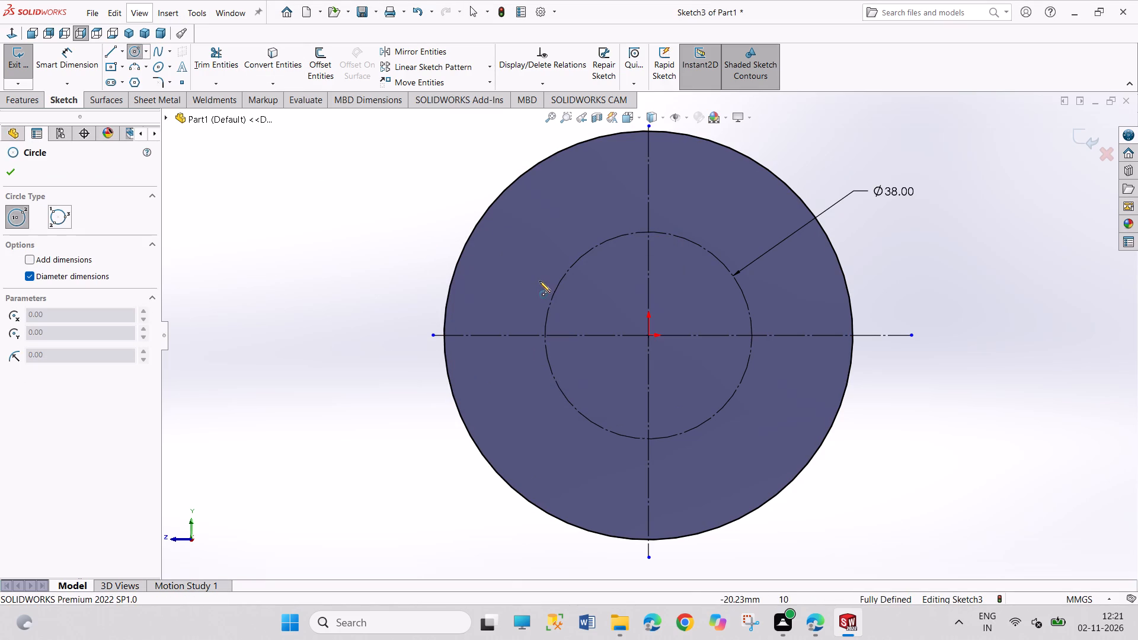
{"action": "left_click", "coordinate": [534, 254]}
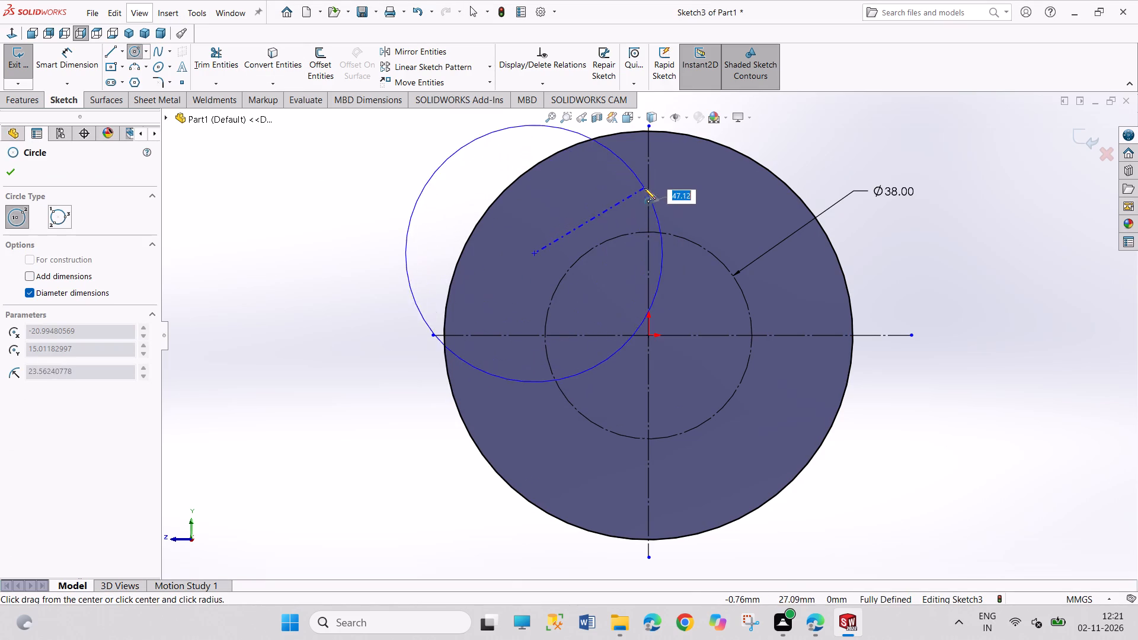
{"action": "left_click", "coordinate": [618, 202]}
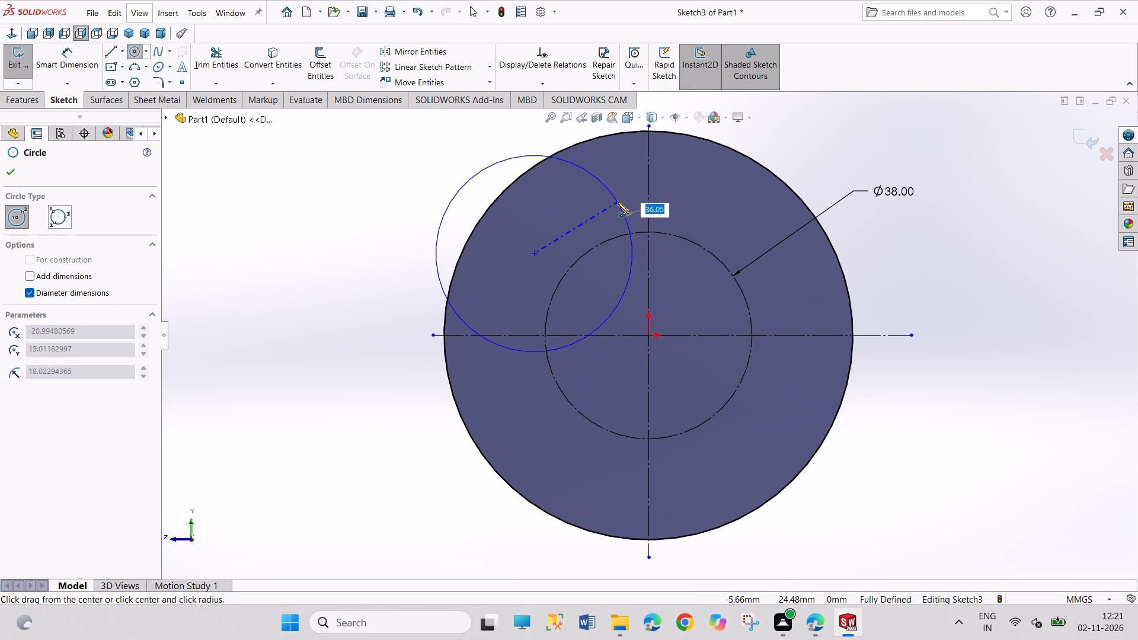
{"action": "right_click", "coordinate": [341, 328]}
{"action": "left_click", "coordinate": [362, 339]}
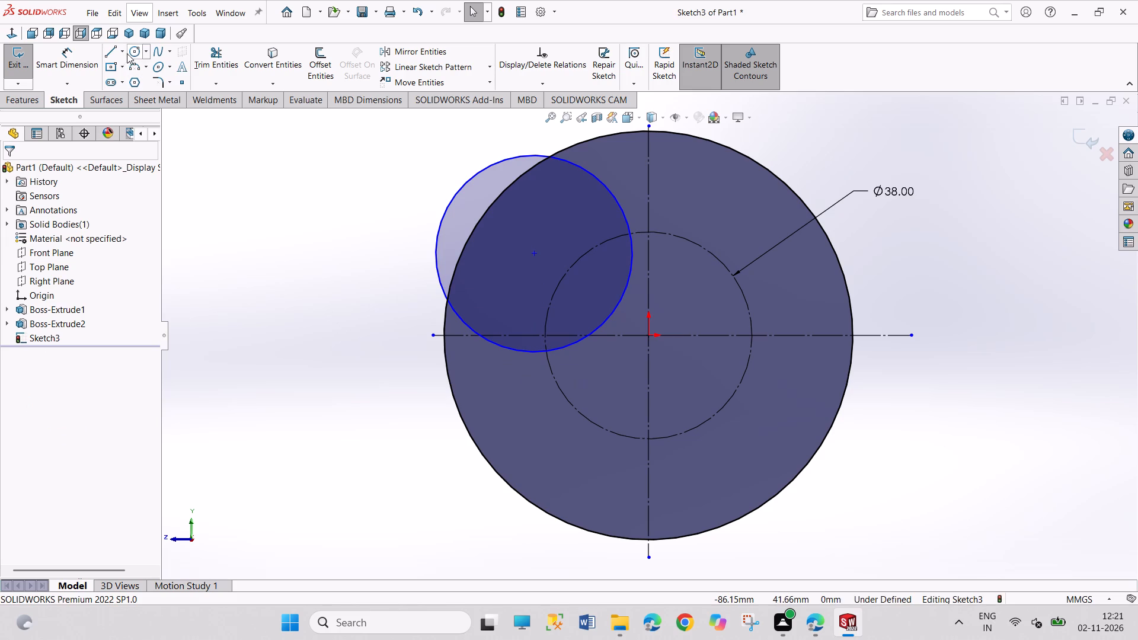
Sketch a second circle concentric with the existing blade circle and resize it to about 22 mm in diameter.
{"action": "left_click", "coordinate": [127, 52]}
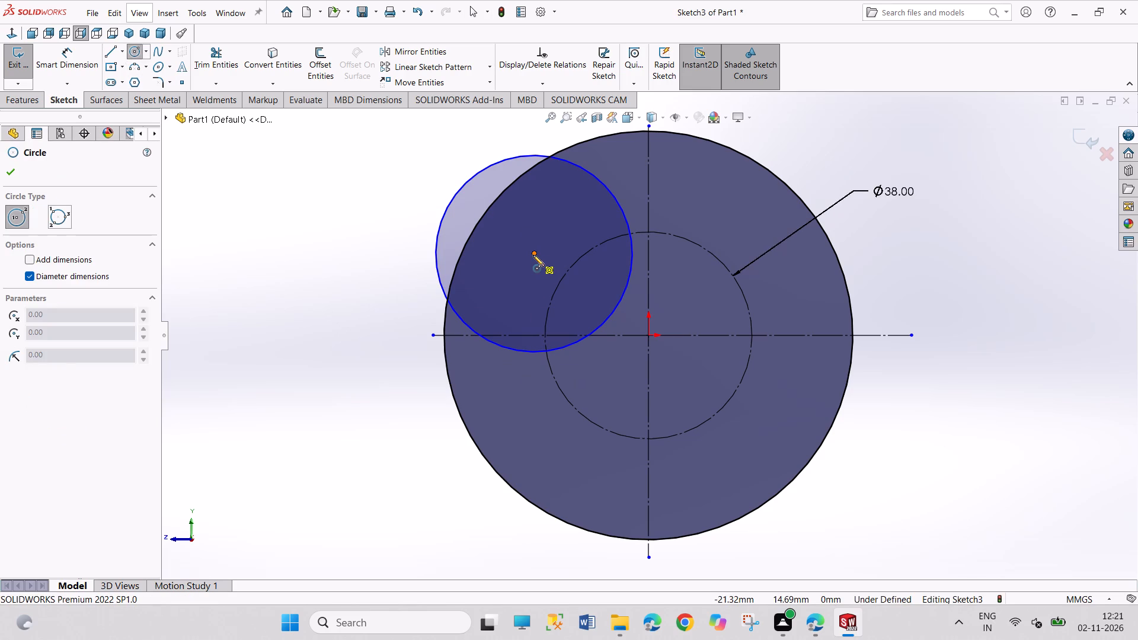
{"action": "left_click", "coordinate": [533, 255]}
{"action": "right_click", "coordinate": [300, 233]}
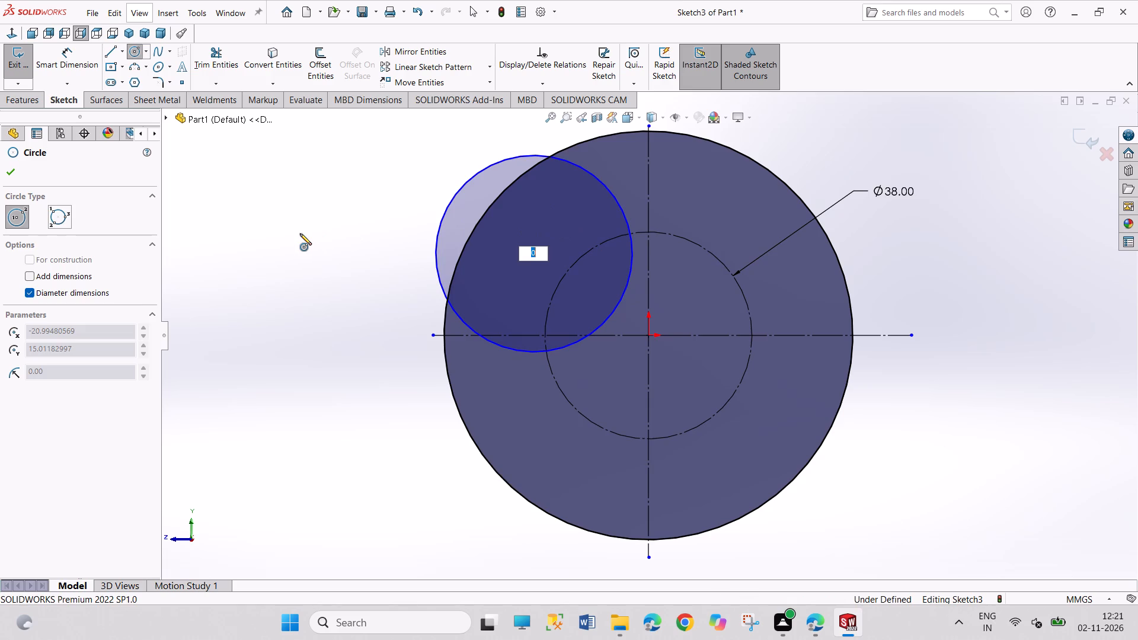
{"action": "left_click", "coordinate": [312, 244]}
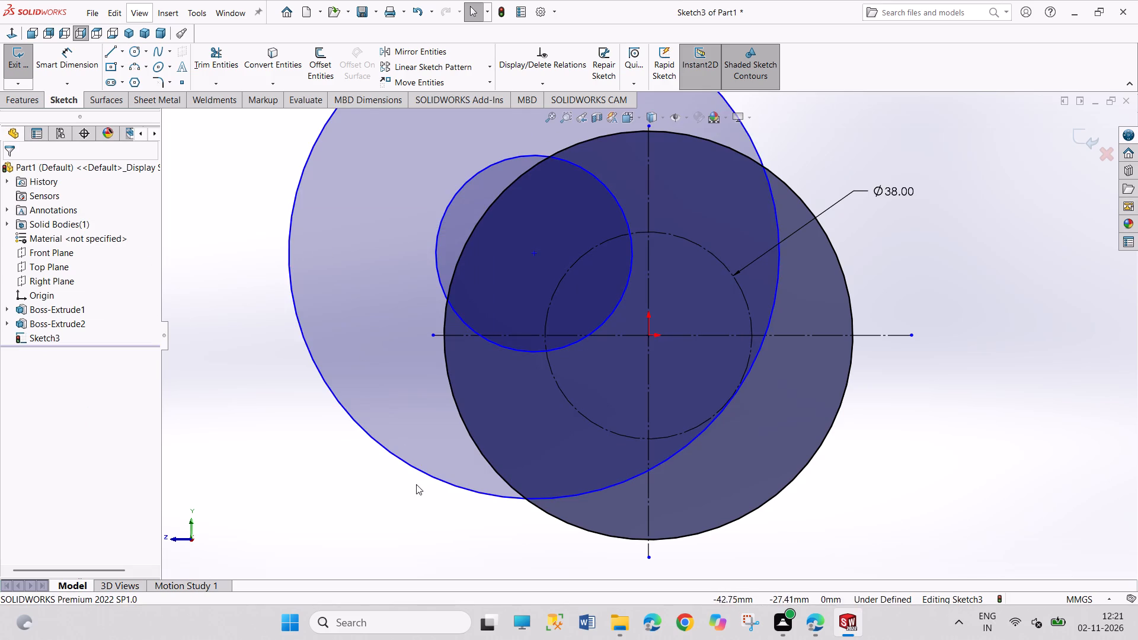
{"action": "left_click_drag", "start_coordinate": [422, 475], "coordinate": [506, 307]}
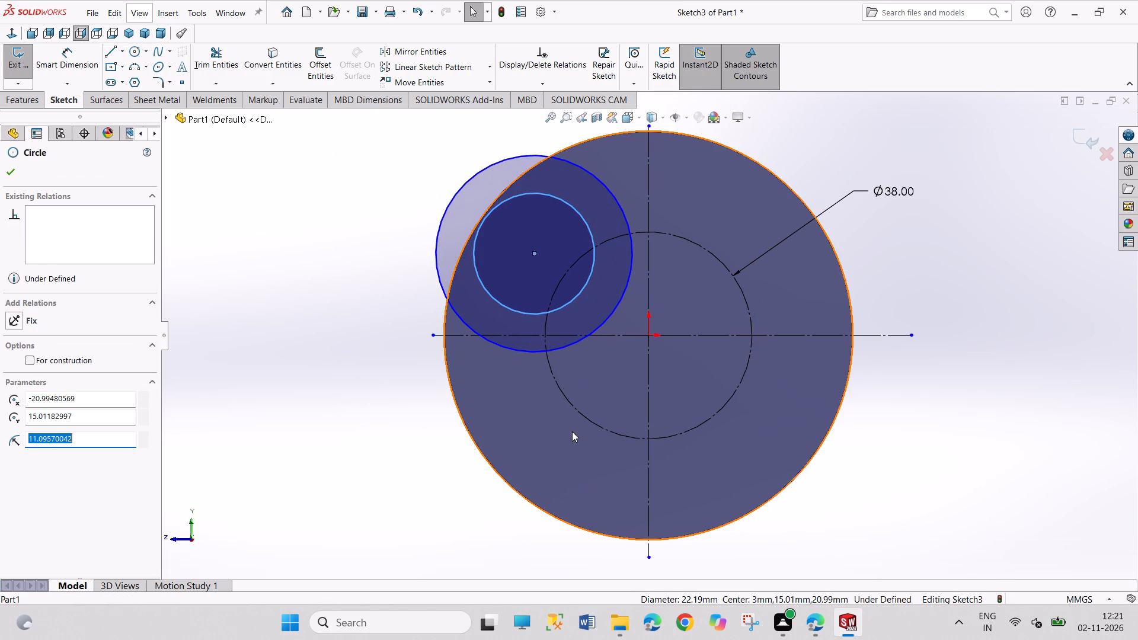
{"action": "left_click", "coordinate": [534, 354], "text": "ctrl"}
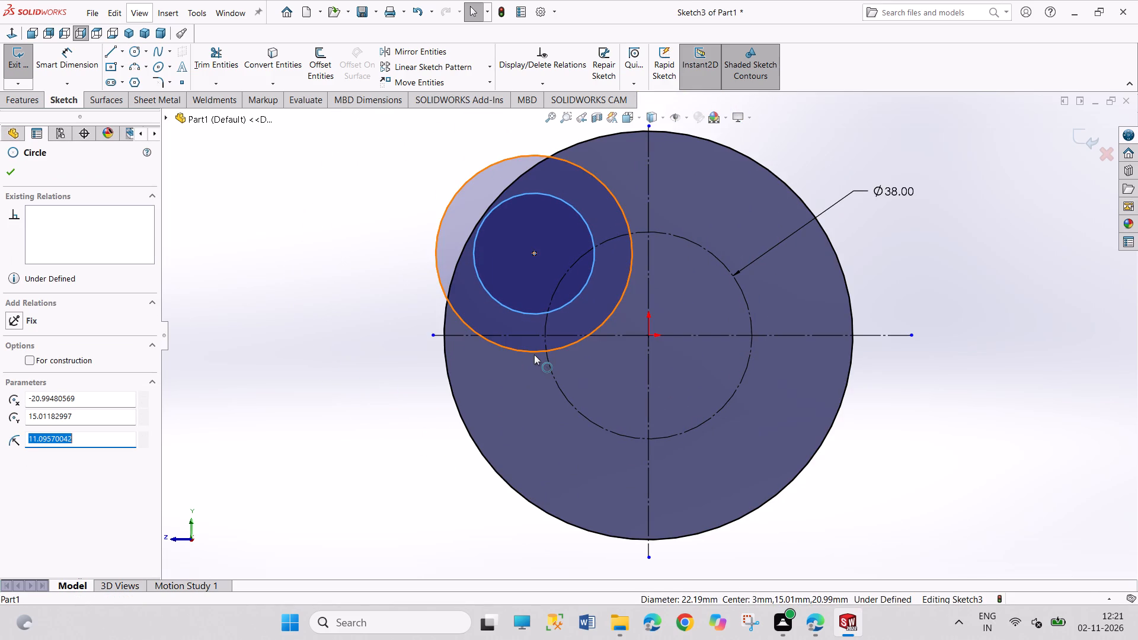
{"action": "left_click", "coordinate": [597, 299]}
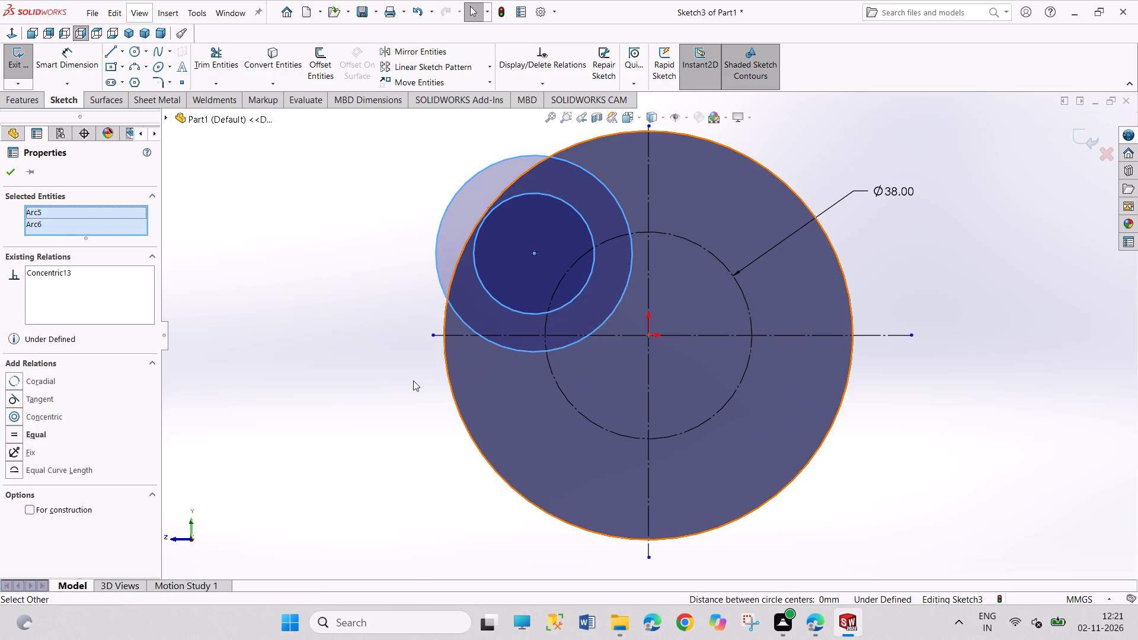
{"action": "left_click_drag", "start_coordinate": [410, 378], "coordinate": [447, 463]}
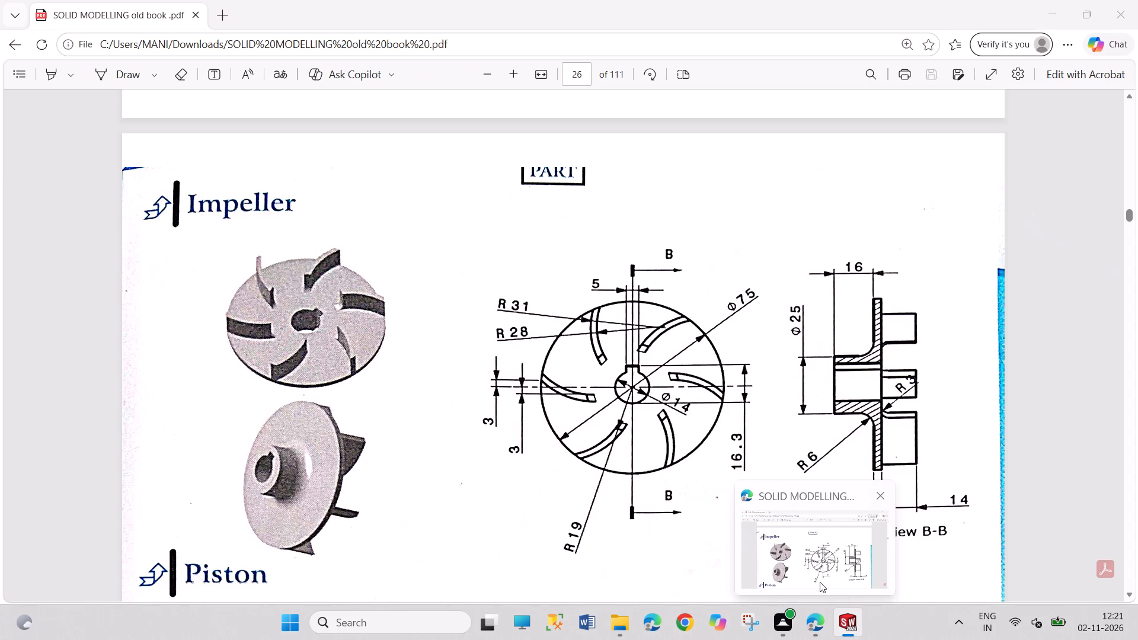
Dimension the outer blade circle's diameter as 31*2 (62 mm).
{"action": "right_click_drag", "start_coordinate": [382, 530], "coordinate": [359, 390]}
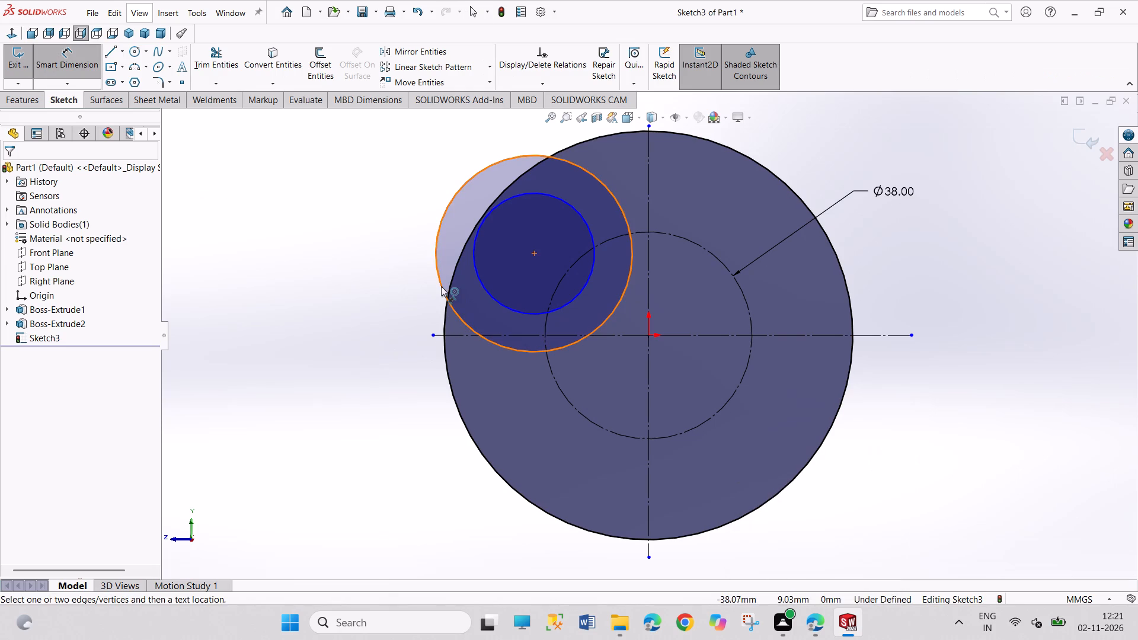
{"action": "left_click", "coordinate": [441, 286]}
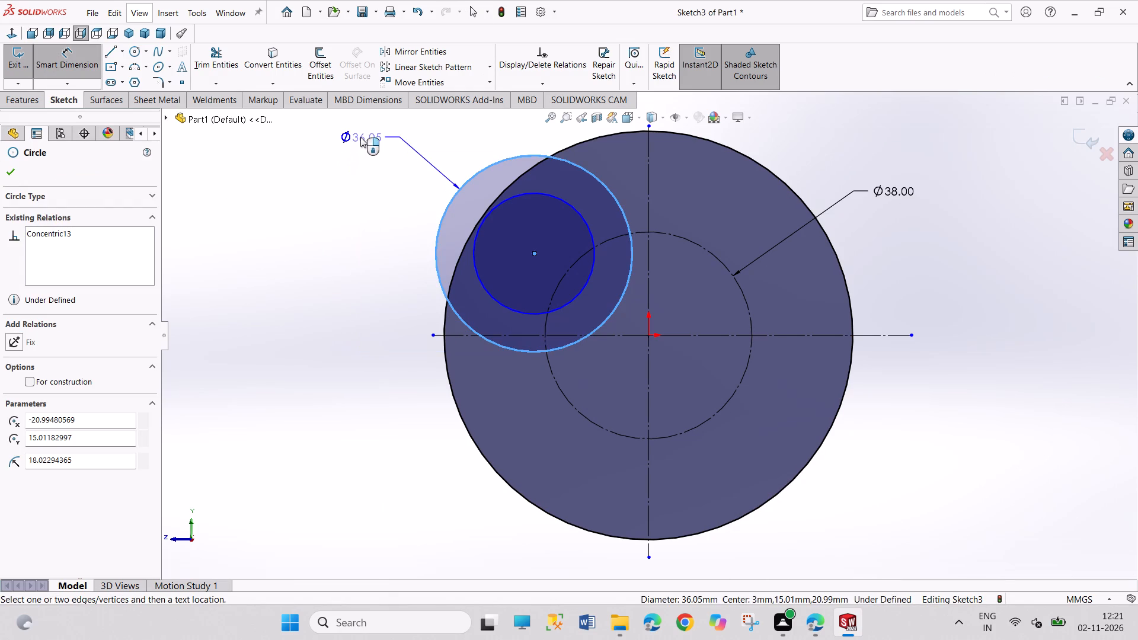
{"action": "left_click", "coordinate": [360, 137]}
{"action": "type", "text": "31*2"}
{"action": "key", "text": "Return"}
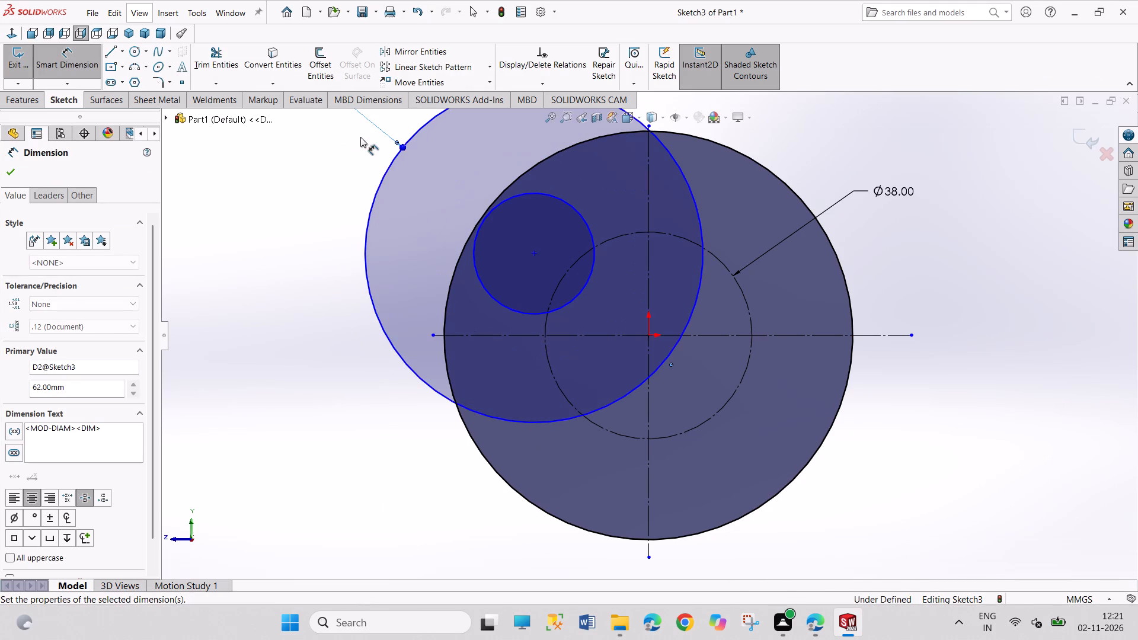
Dimension the inner concentric blade circle's diameter as 56 mm.
{"action": "left_click_drag", "start_coordinate": [486, 284], "coordinate": [470, 283]}
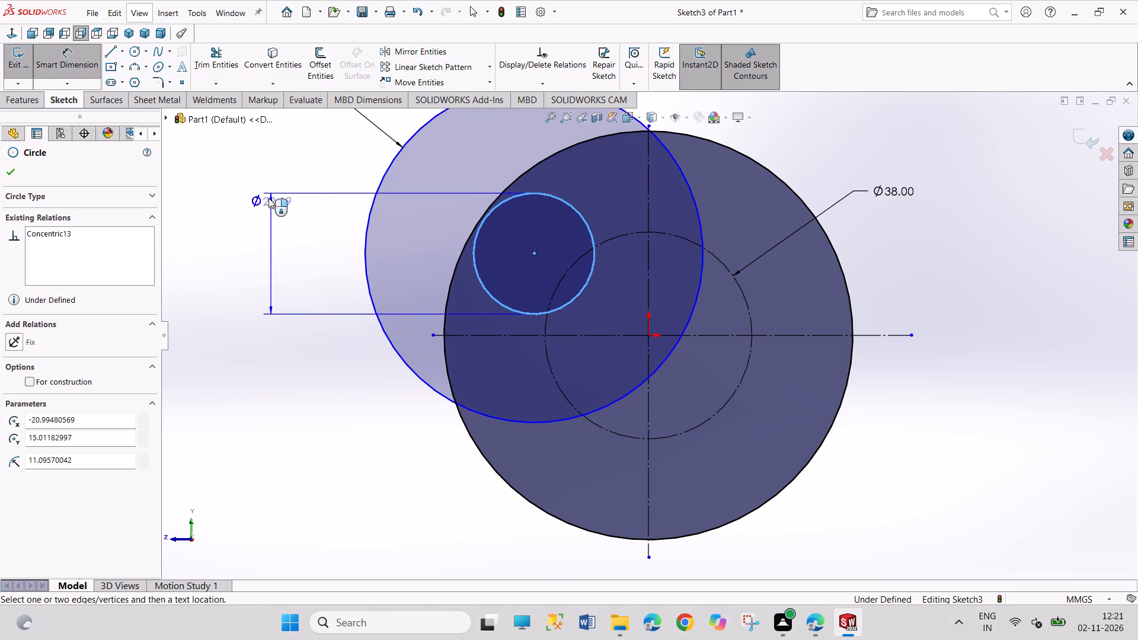
{"action": "left_click", "coordinate": [253, 179]}
{"action": "type", "text": "56"}
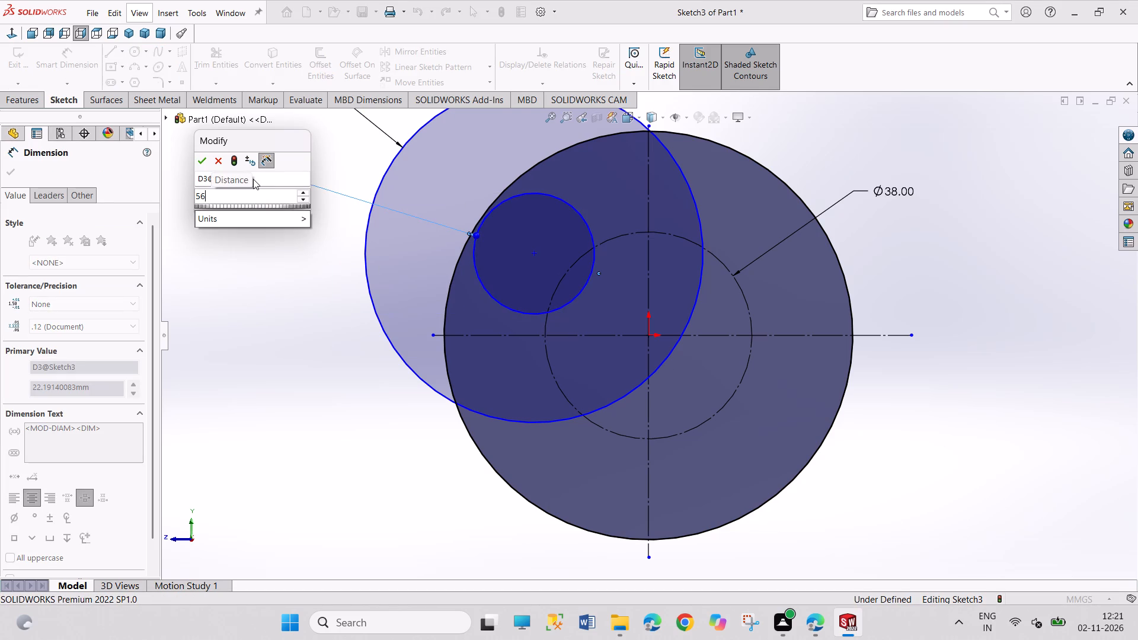
{"action": "key", "text": "Return"}
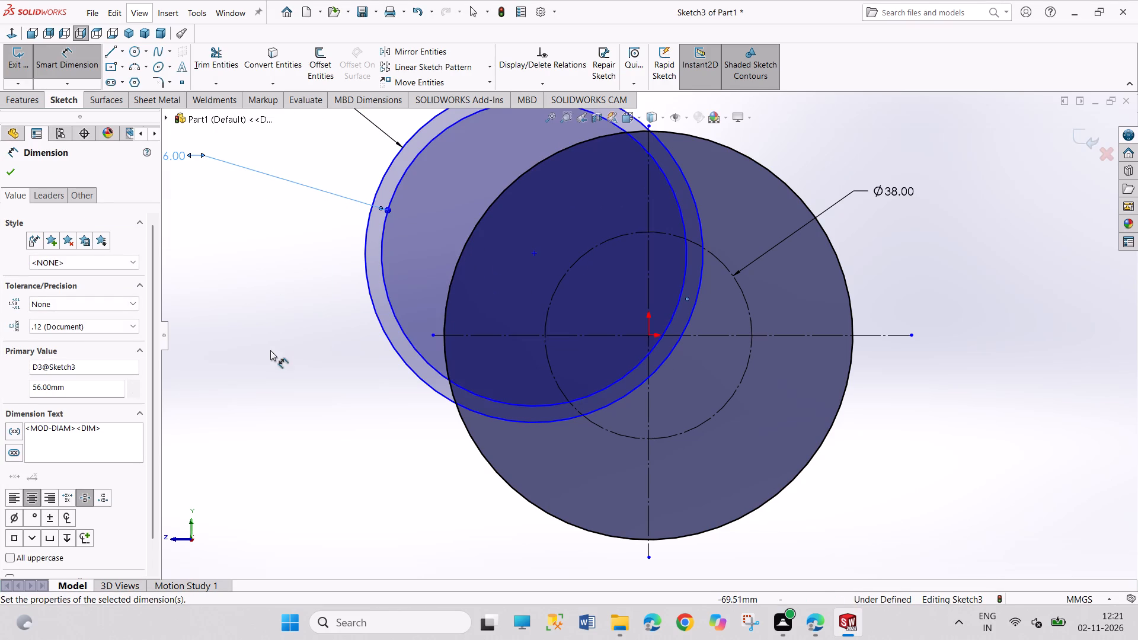
{"action": "right_click", "coordinate": [270, 350]}
{"action": "left_click", "coordinate": [300, 391]}
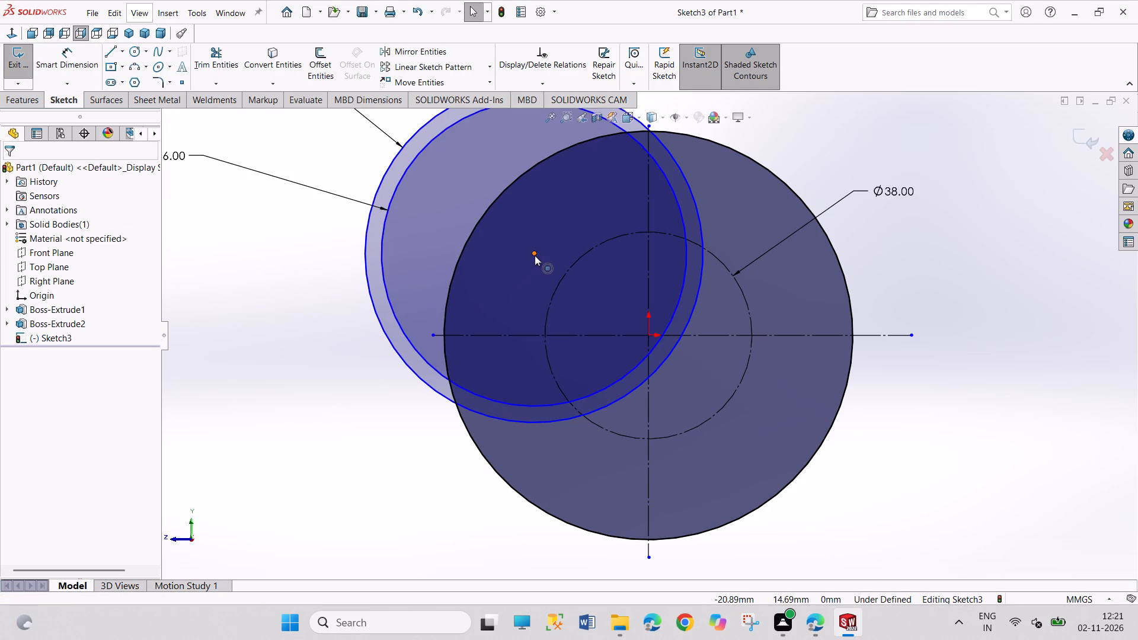
Move the shared centre of the 62 mm and 56 mm circles closer to the vertical construction line, still up and left of the origin.
{"action": "left_click_drag", "start_coordinate": [535, 254], "coordinate": [605, 229]}
{"action": "left_click_drag", "start_coordinate": [317, 392], "coordinate": [364, 455]}
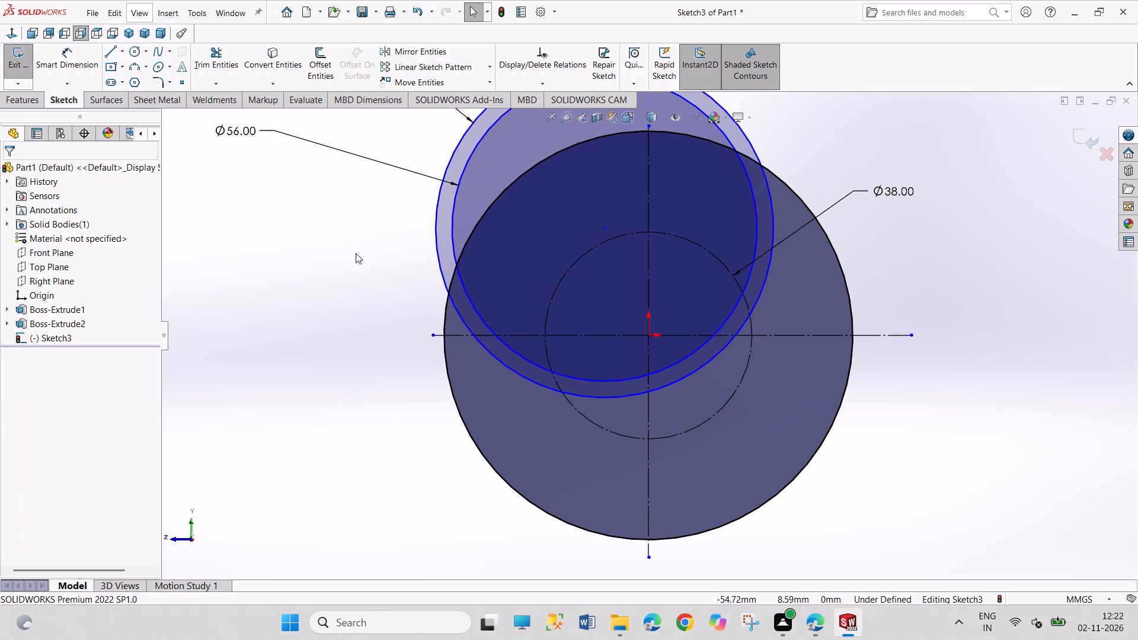
Trim both blade circles, keeping only their two lower-left arcs between the disc edge and the 38 mm construction circle.
{"action": "left_click", "coordinate": [217, 60]}
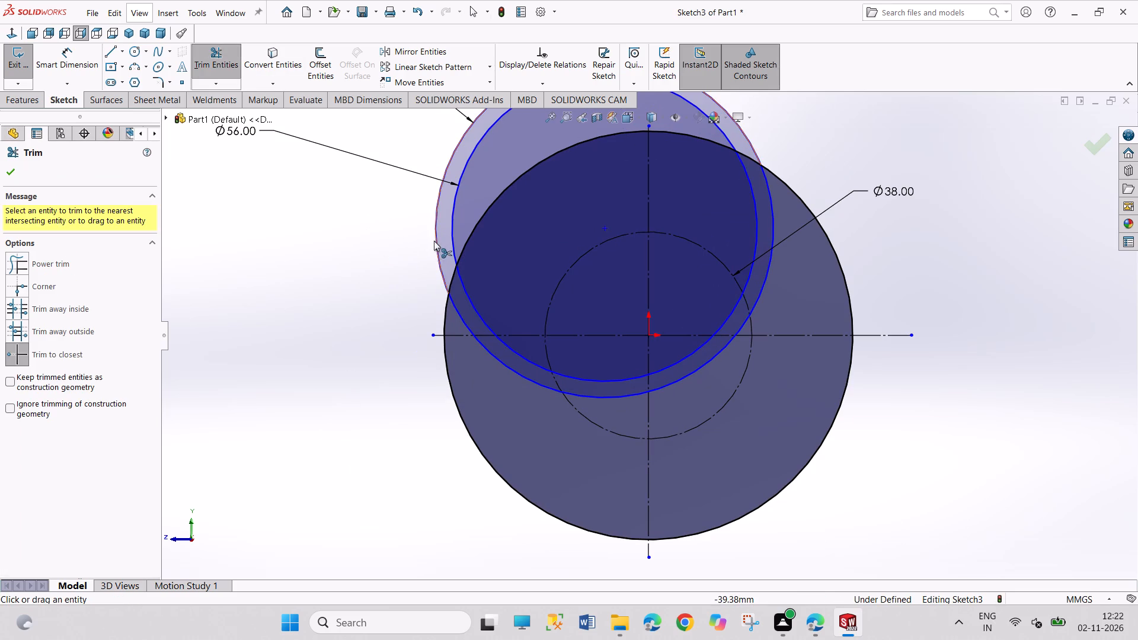
{"action": "left_click", "coordinate": [434, 241]}
{"action": "left_click", "coordinate": [455, 233]}
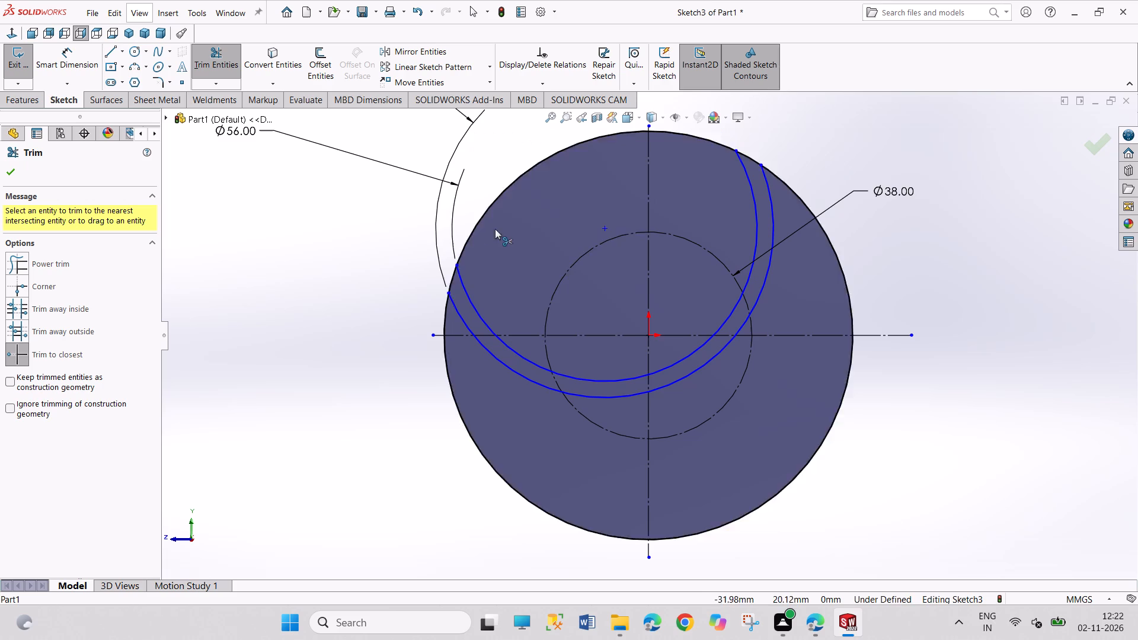
{"action": "left_click", "coordinate": [597, 382]}
{"action": "left_click", "coordinate": [600, 397]}
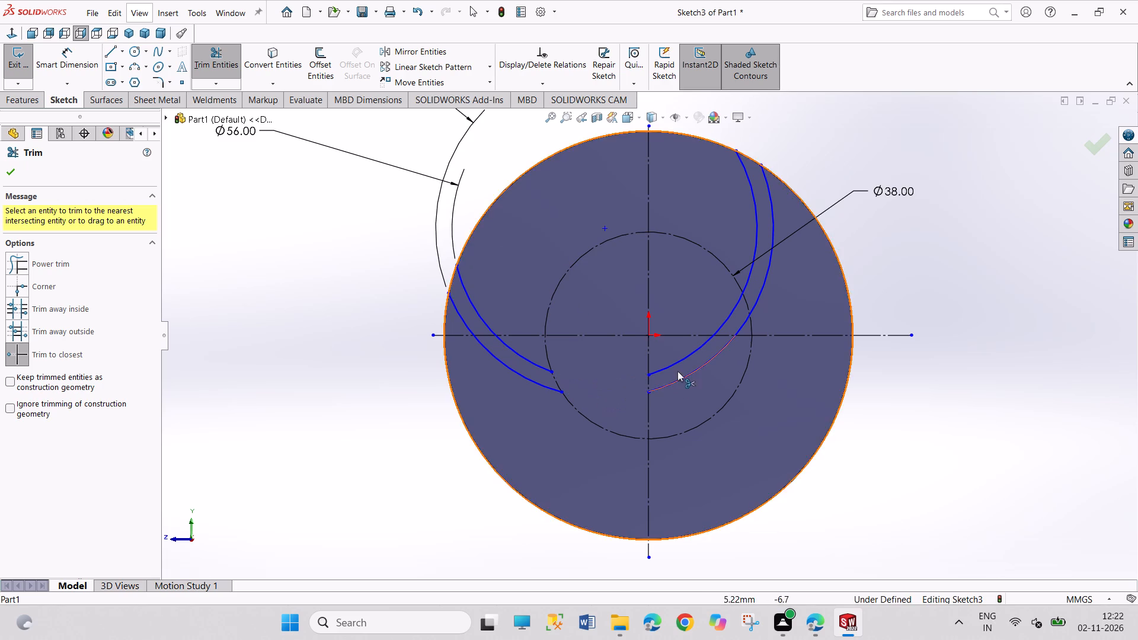
{"action": "left_click", "coordinate": [678, 364]}
{"action": "left_click", "coordinate": [690, 377]}
{"action": "left_click", "coordinate": [734, 313]}
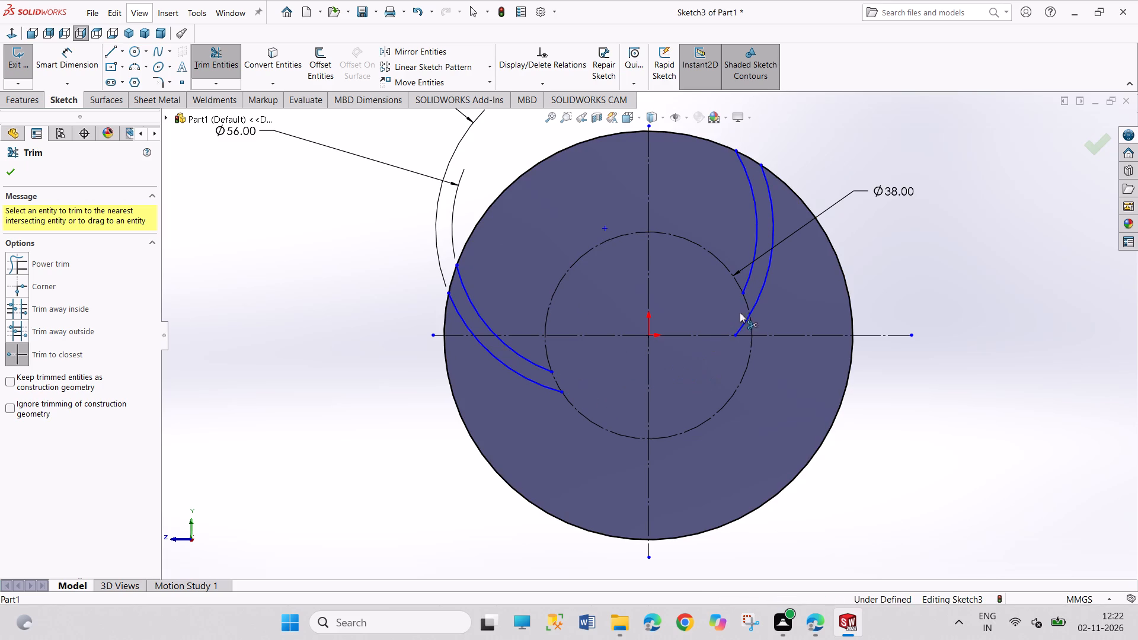
{"action": "left_click", "coordinate": [757, 302]}
{"action": "left_click", "coordinate": [744, 325]}
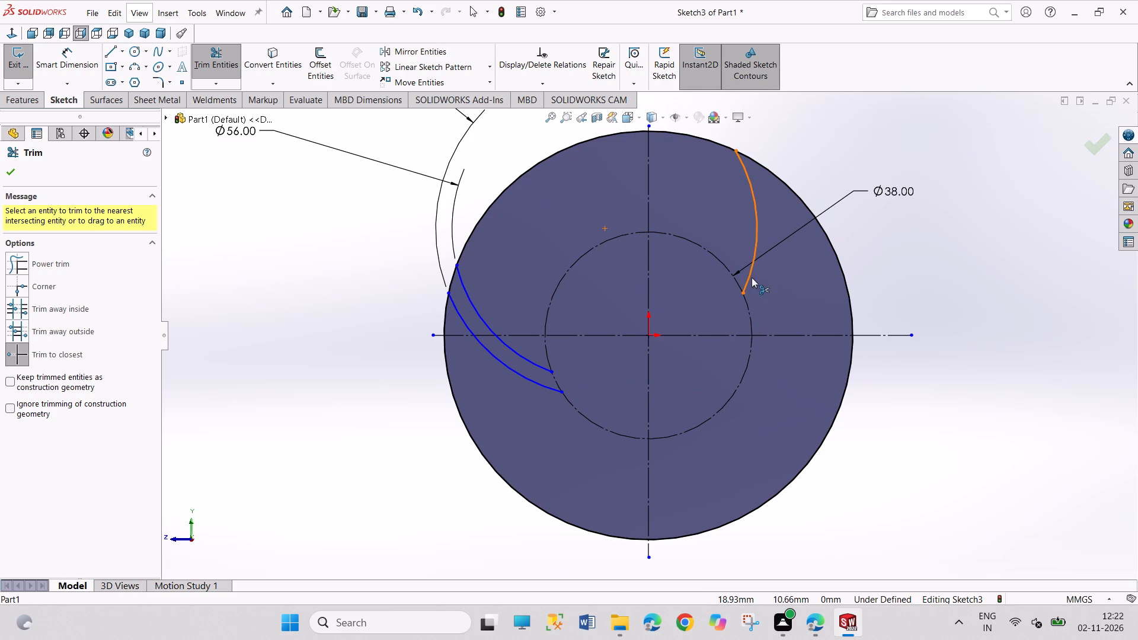
{"action": "left_click", "coordinate": [752, 277]}
{"action": "right_click", "coordinate": [880, 291]}
{"action": "left_click", "coordinate": [903, 328]}
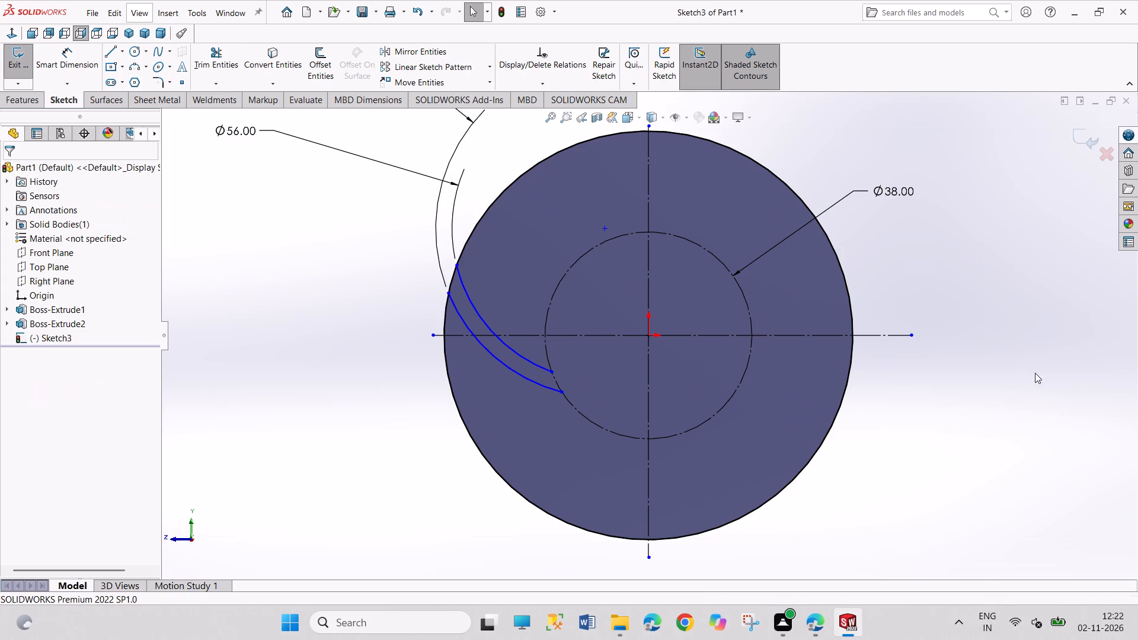
Dimension the 62 mm arc's outer endpoint at 3 mm from the horizontal construction line.
{"action": "right_click_drag", "start_coordinate": [1035, 382], "coordinate": [993, 240]}
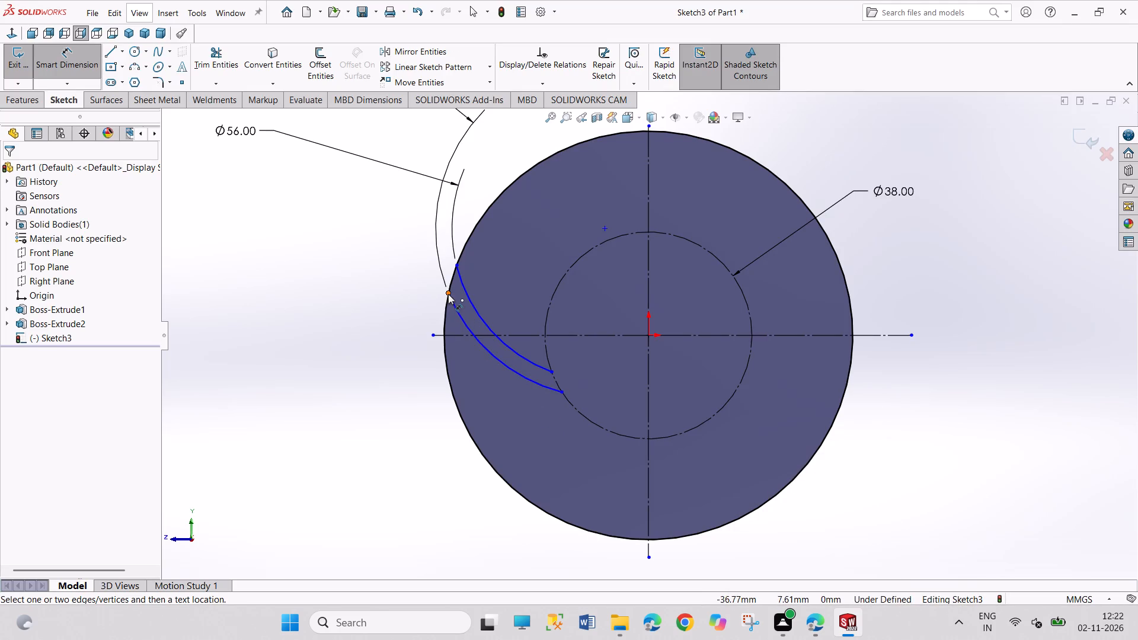
{"action": "left_click", "coordinate": [448, 294]}
{"action": "left_click", "coordinate": [451, 337]}
{"action": "left_click", "coordinate": [394, 319]}
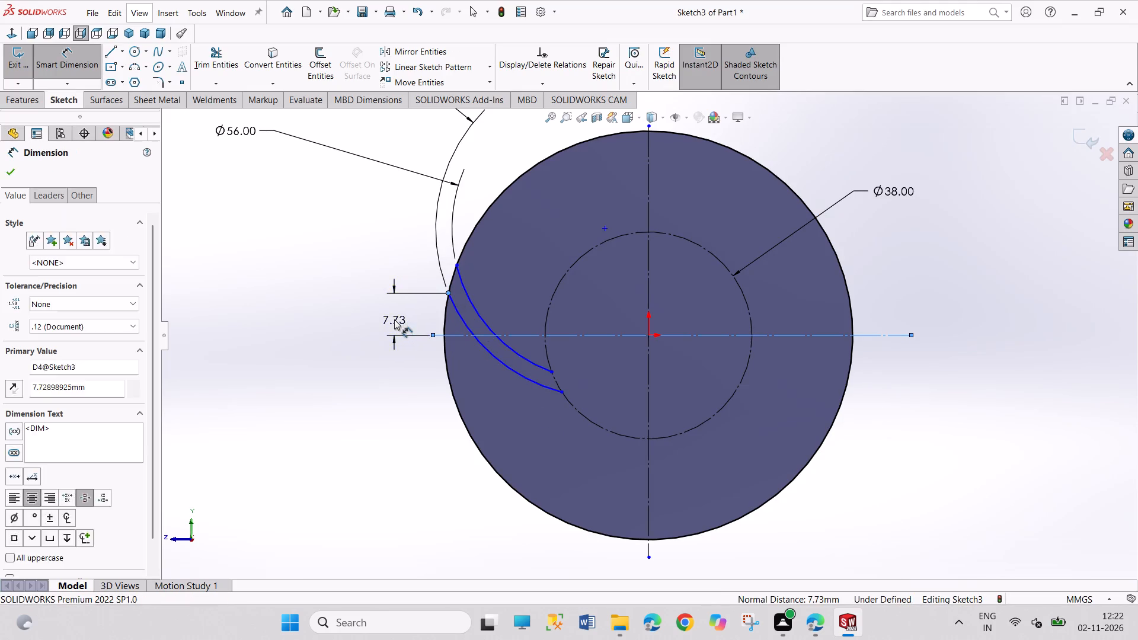
{"action": "key", "text": "3"}
{"action": "key", "text": "Return"}
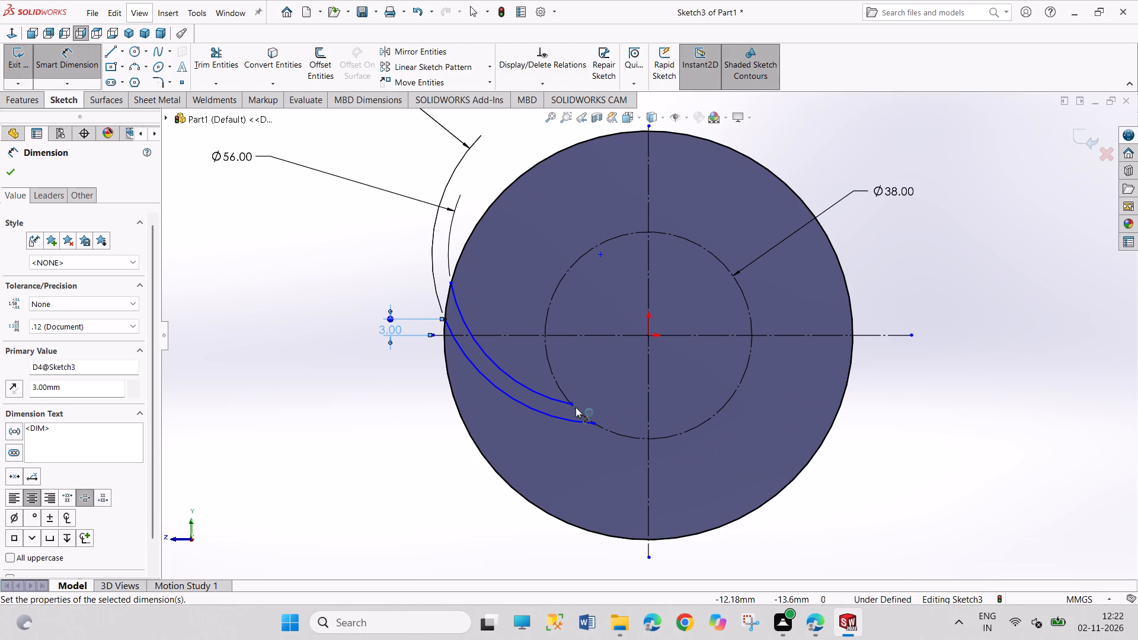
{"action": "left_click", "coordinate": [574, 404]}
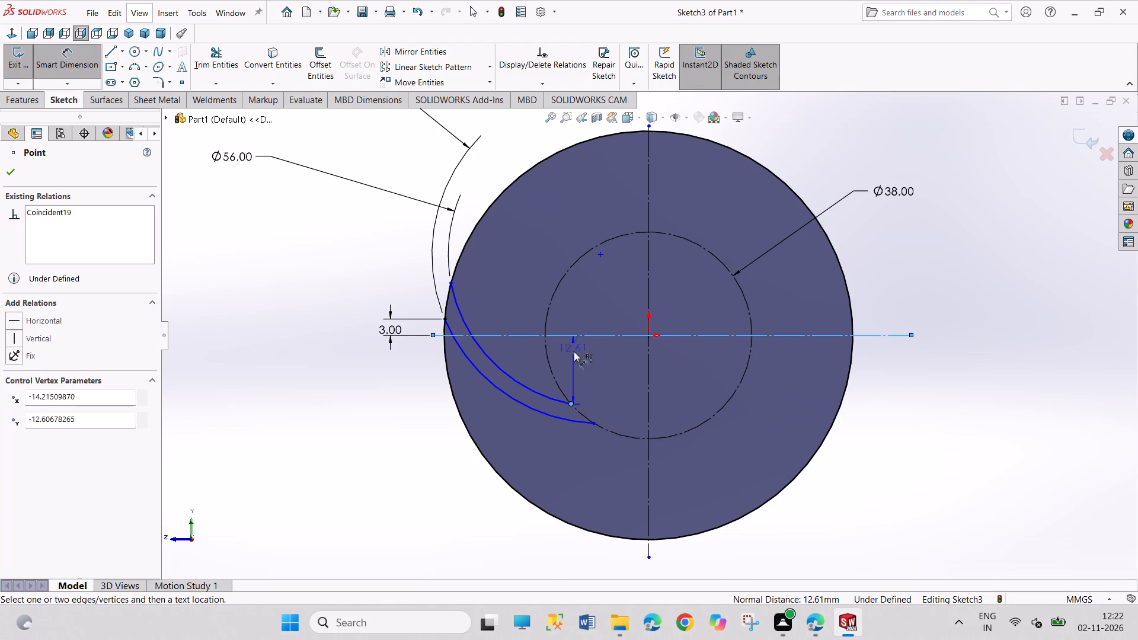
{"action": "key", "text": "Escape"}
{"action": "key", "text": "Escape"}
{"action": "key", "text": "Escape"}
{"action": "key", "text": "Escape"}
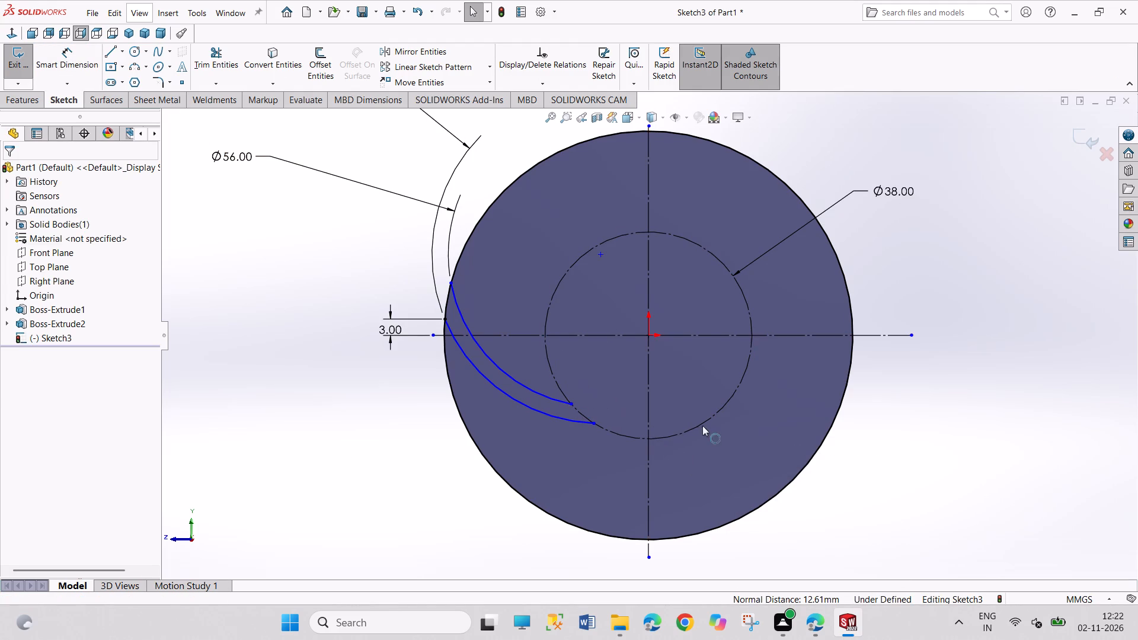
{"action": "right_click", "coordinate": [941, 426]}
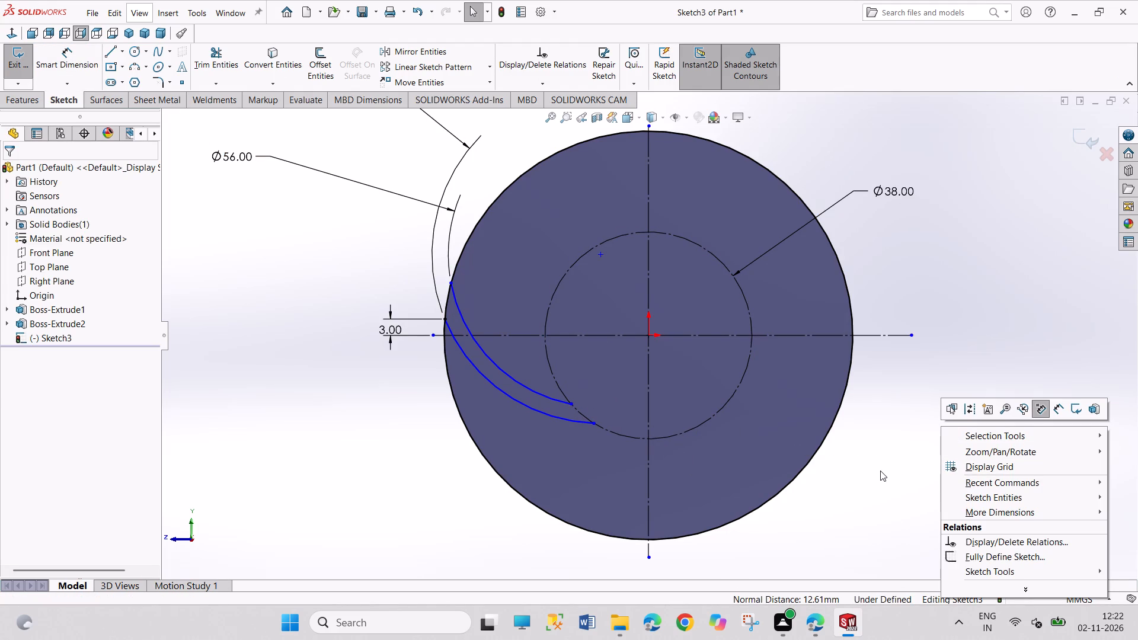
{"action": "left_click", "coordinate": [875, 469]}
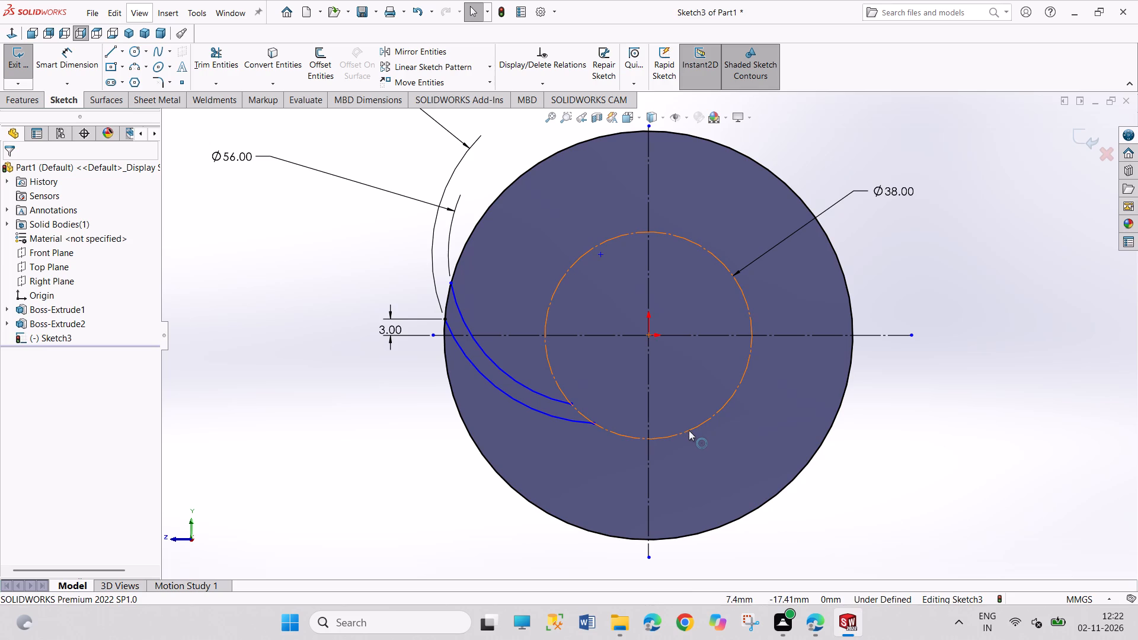
Change the 38 mm construction circle to regular sketch geometry.
{"action": "left_click", "coordinate": [689, 430]}
{"action": "left_click", "coordinate": [54, 360]}
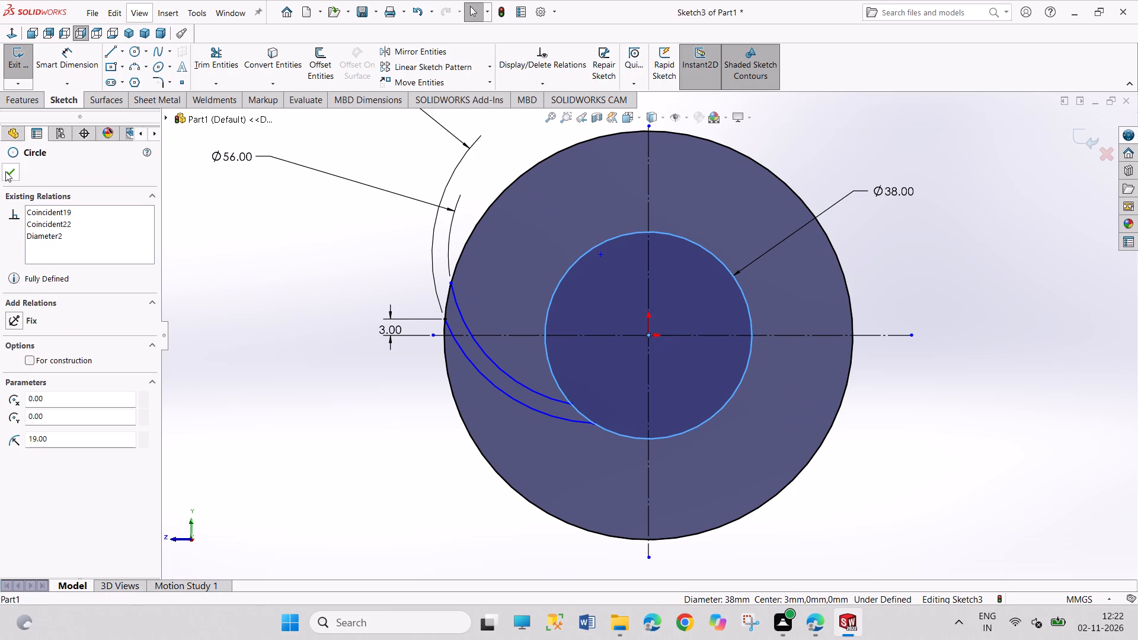
{"action": "left_click", "coordinate": [5, 171]}
Trim the 38 mm circle, keeping only the short segment that joins the inner ends of the two blade arcs.
{"action": "left_click", "coordinate": [219, 56]}
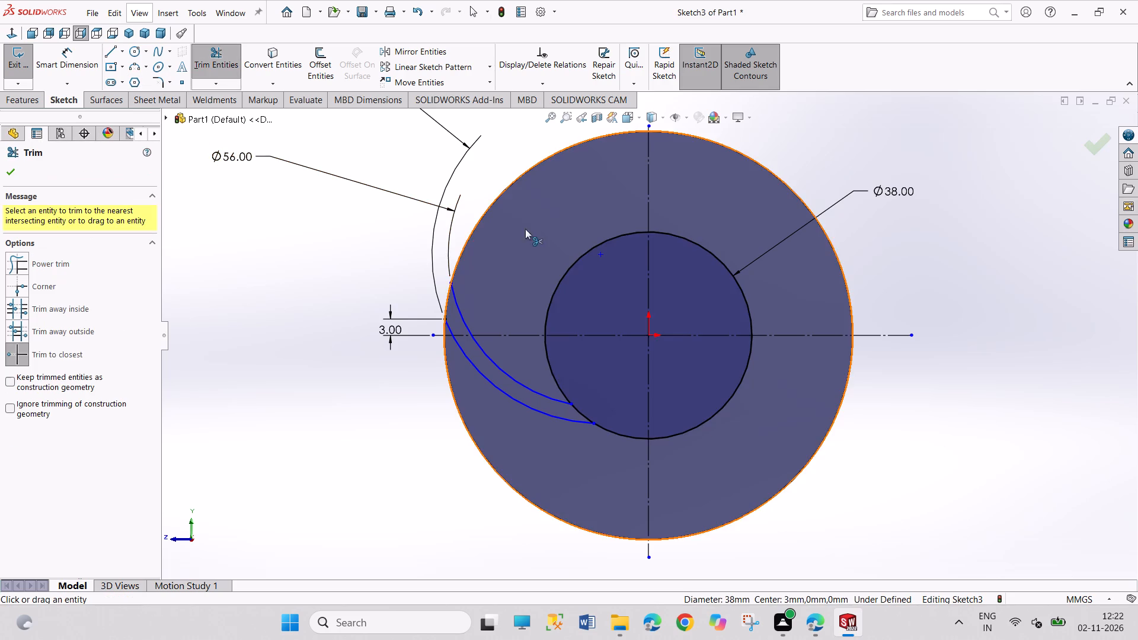
{"action": "left_click", "coordinate": [591, 248]}
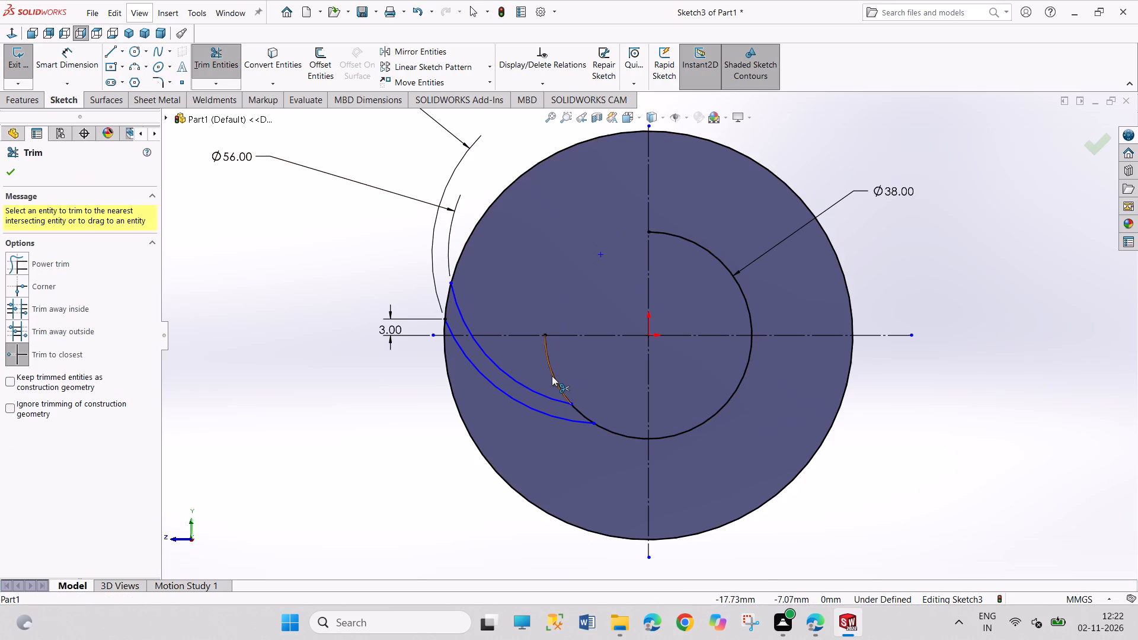
{"action": "left_click", "coordinate": [552, 376]}
{"action": "left_click", "coordinate": [622, 435]}
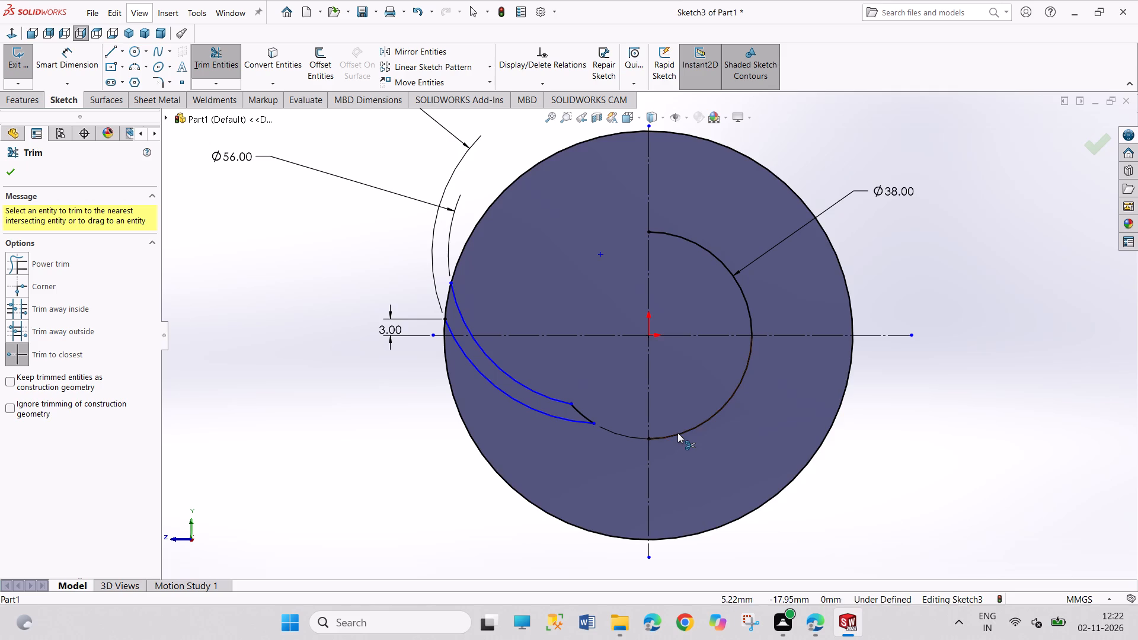
{"action": "left_click", "coordinate": [677, 433]}
{"action": "left_click", "coordinate": [740, 291]}
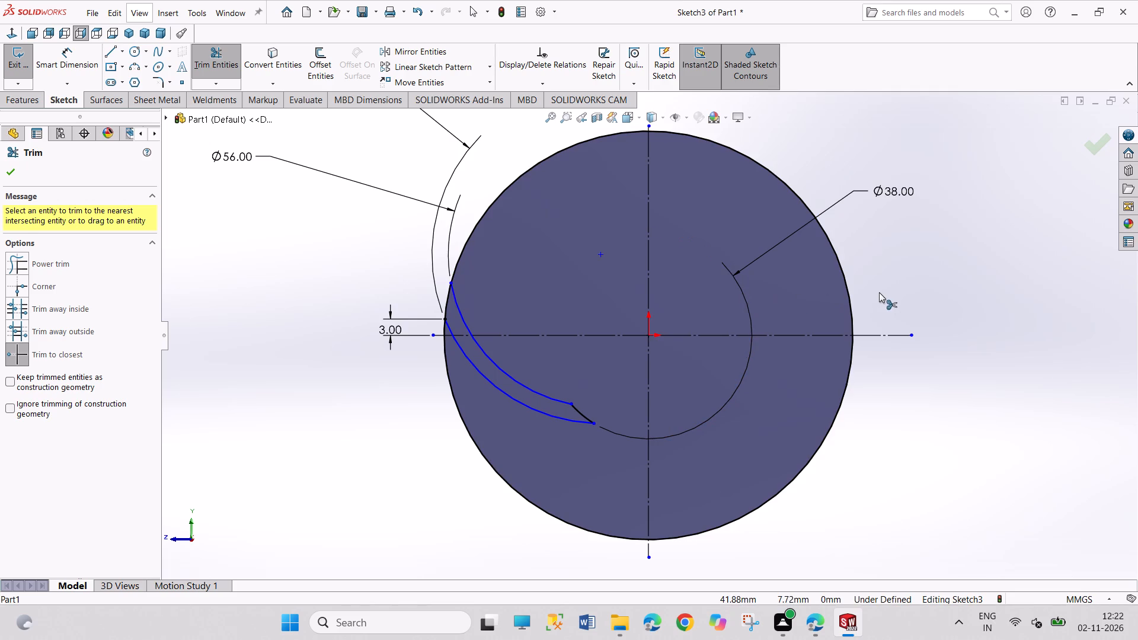
{"action": "key", "text": "Escape"}
{"action": "key", "text": "Escape"}
{"action": "key", "text": "Escape"}
Dimension the 56 mm arc's inner endpoint at 3 mm from the horizontal construction line.
{"action": "right_click_drag", "start_coordinate": [1031, 485], "coordinate": [973, 237]}
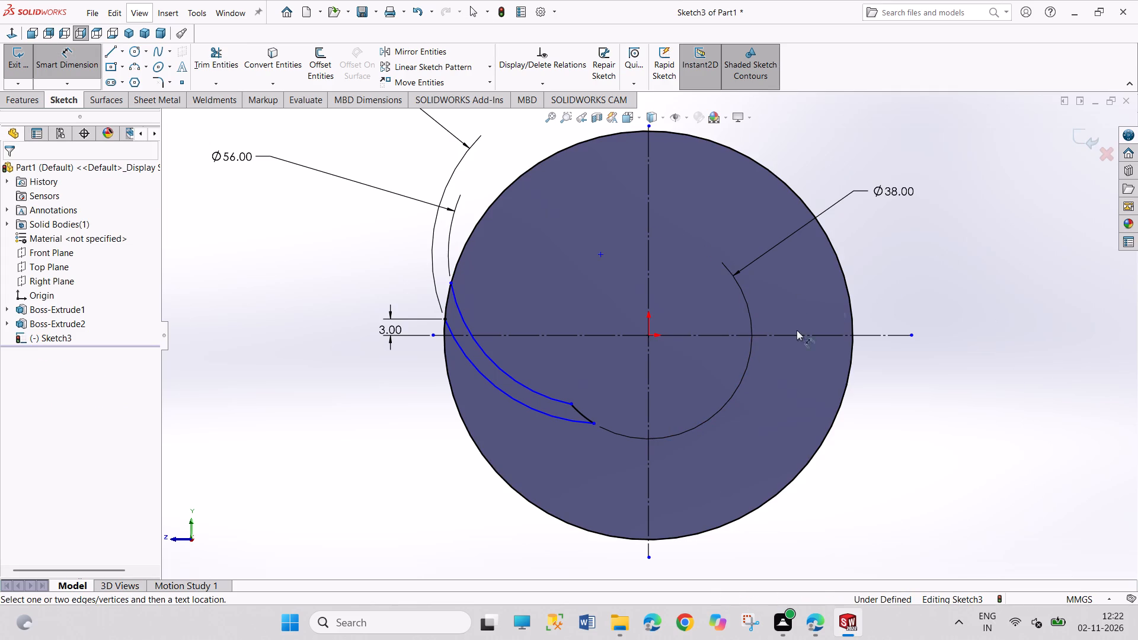
{"action": "left_click", "coordinate": [572, 405]}
{"action": "left_click", "coordinate": [576, 337]}
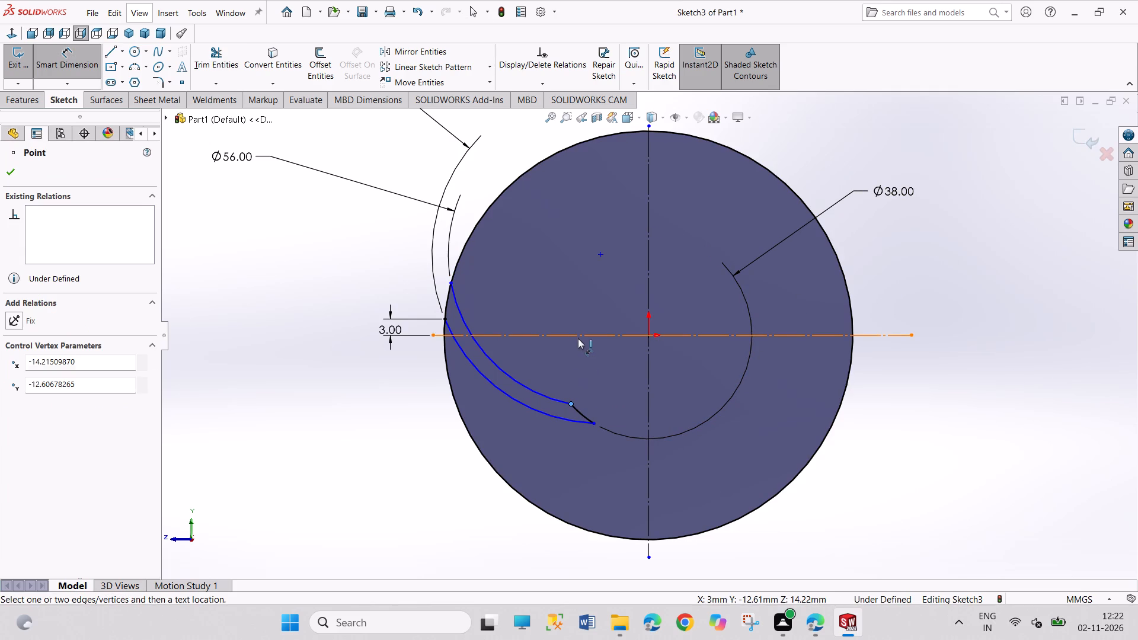
{"action": "left_click", "coordinate": [608, 366]}
{"action": "key", "text": "3"}
{"action": "key", "text": "Return"}
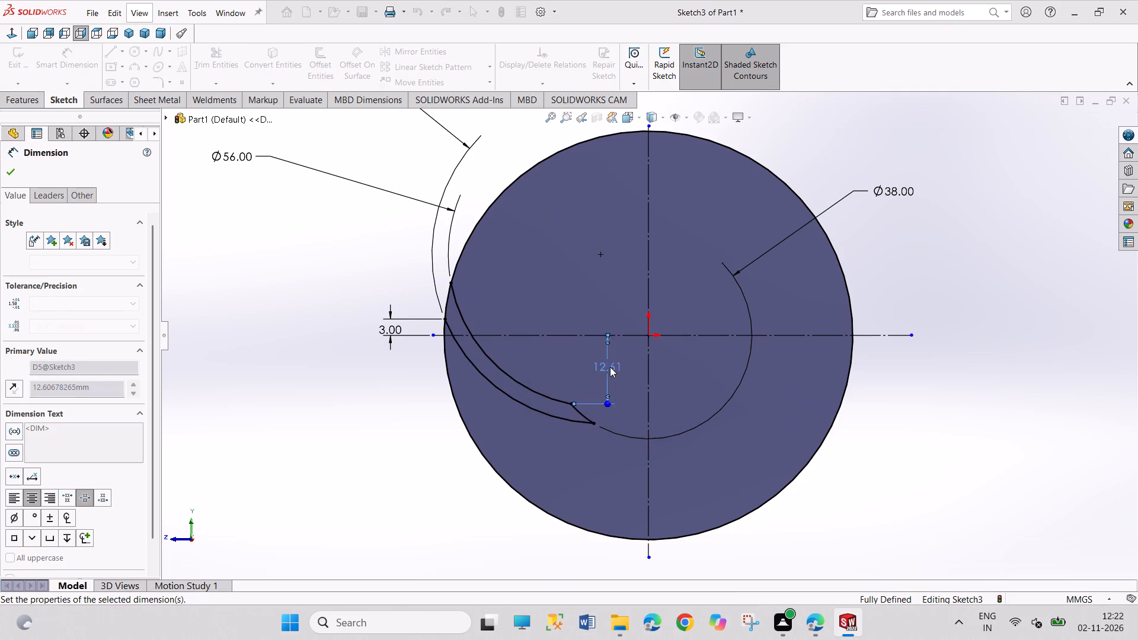
{"action": "right_click", "coordinate": [363, 461]}
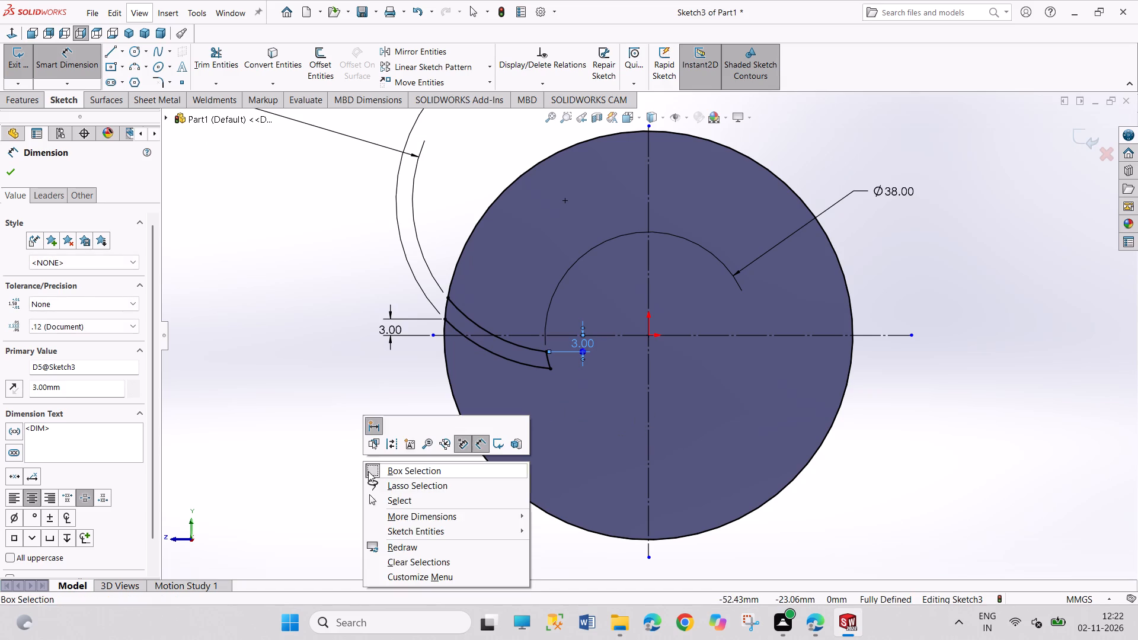
{"action": "left_click", "coordinate": [379, 501]}
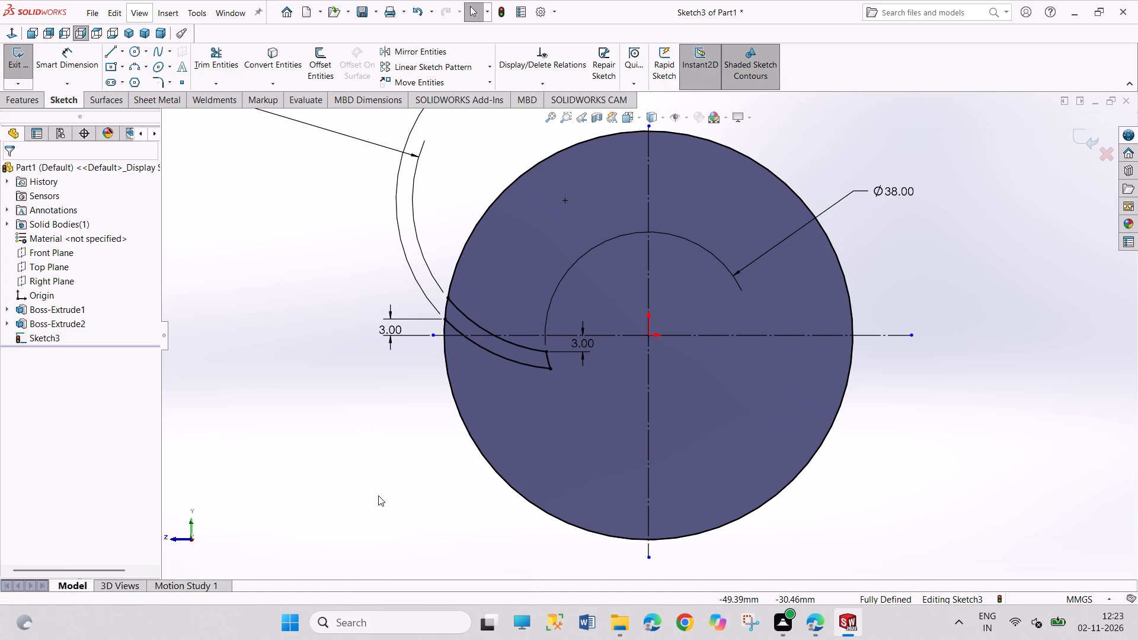
Trim the disc-edge circle around the disc, leaving the short segment that joins the outer ends of the two blade arcs.
{"action": "left_click", "coordinate": [229, 56]}
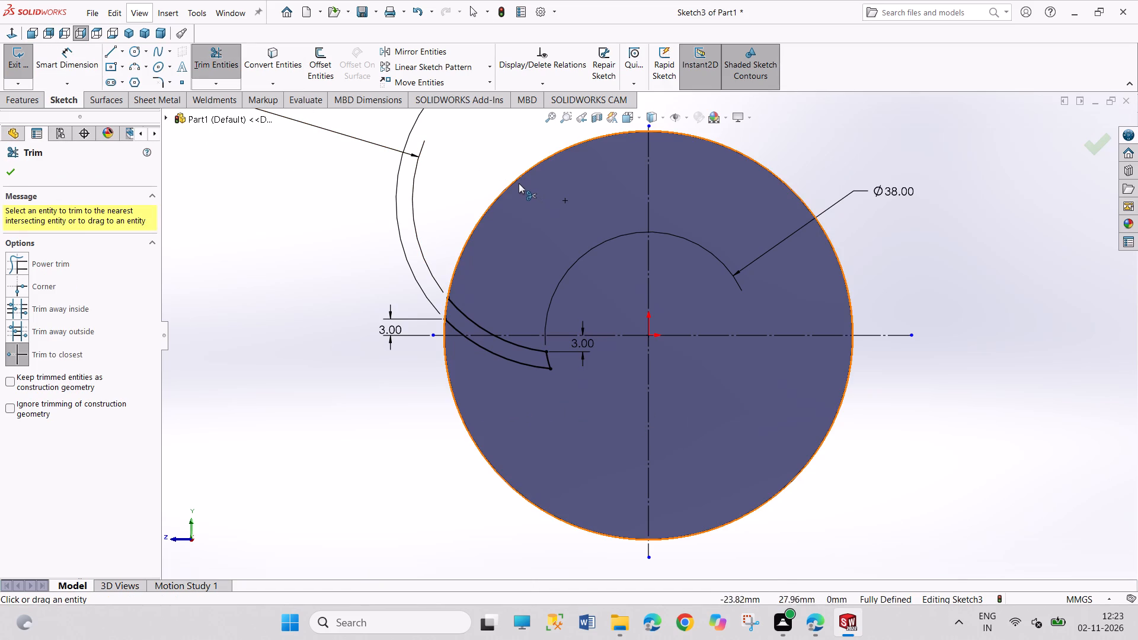
{"action": "left_click", "coordinate": [518, 183]}
{"action": "left_click", "coordinate": [851, 302]}
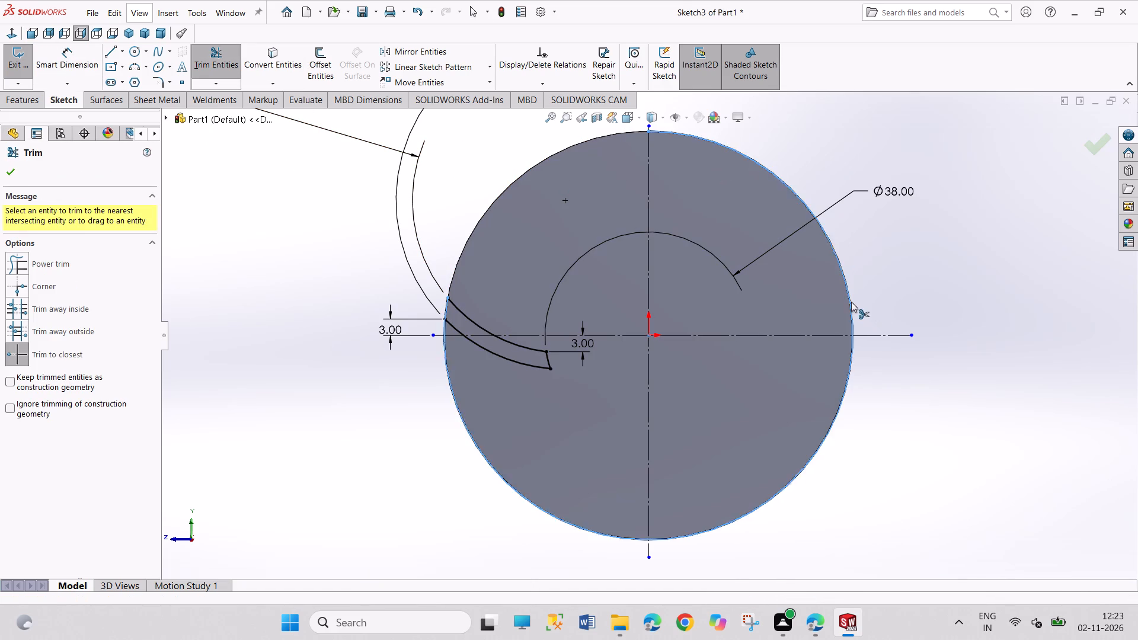
{"action": "left_click", "coordinate": [832, 426]}
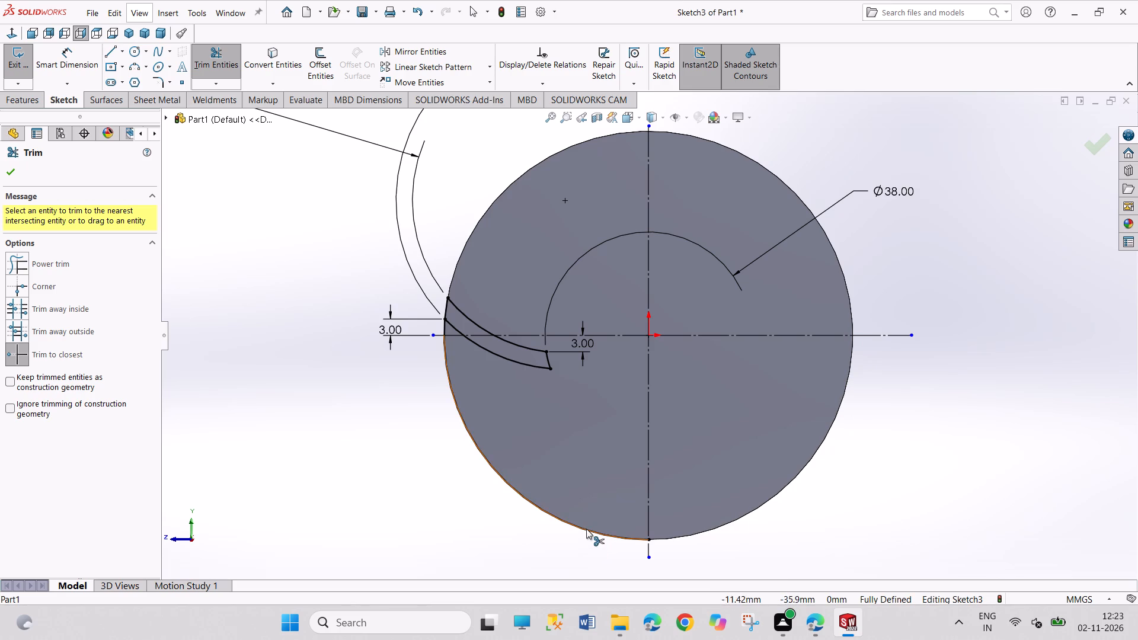
{"action": "left_click", "coordinate": [586, 528]}
{"action": "right_click", "coordinate": [443, 483]}
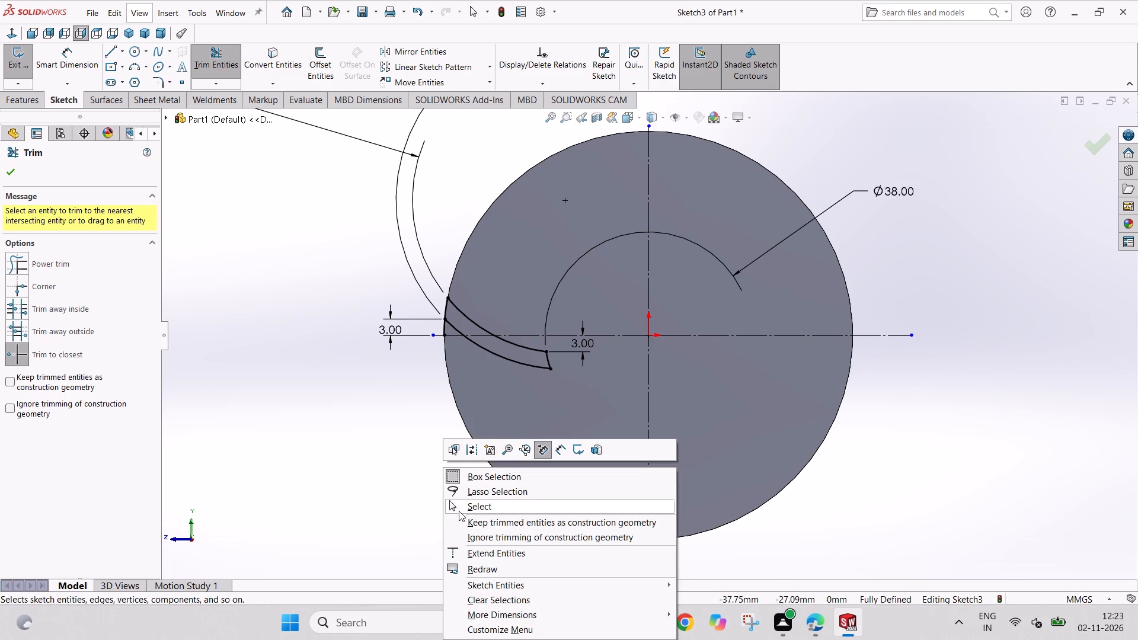
{"action": "left_click", "coordinate": [459, 507]}
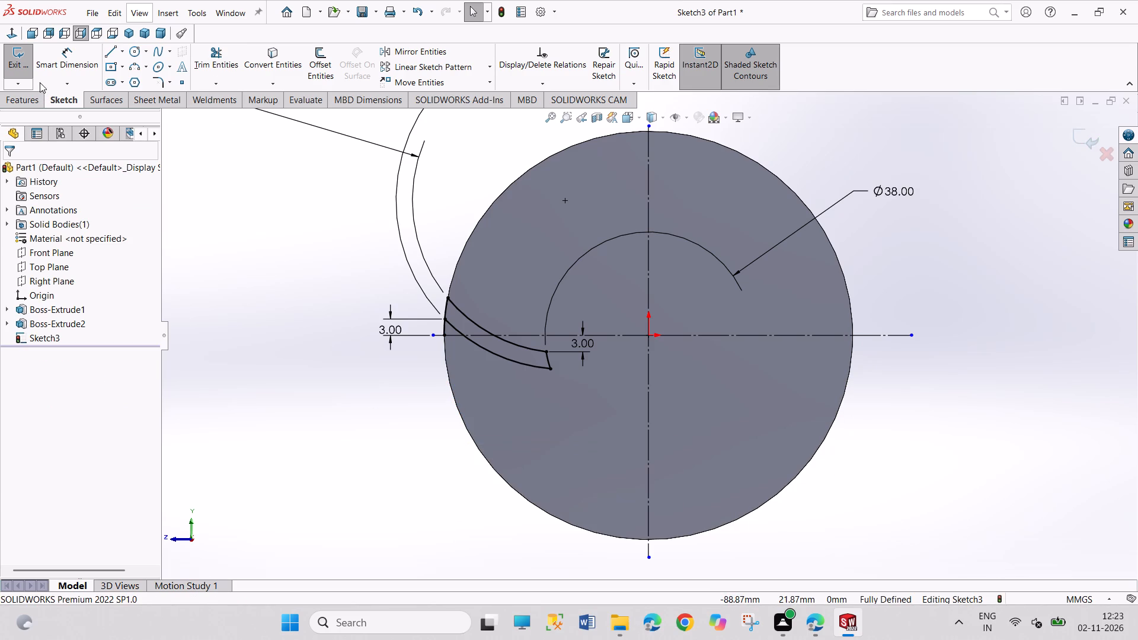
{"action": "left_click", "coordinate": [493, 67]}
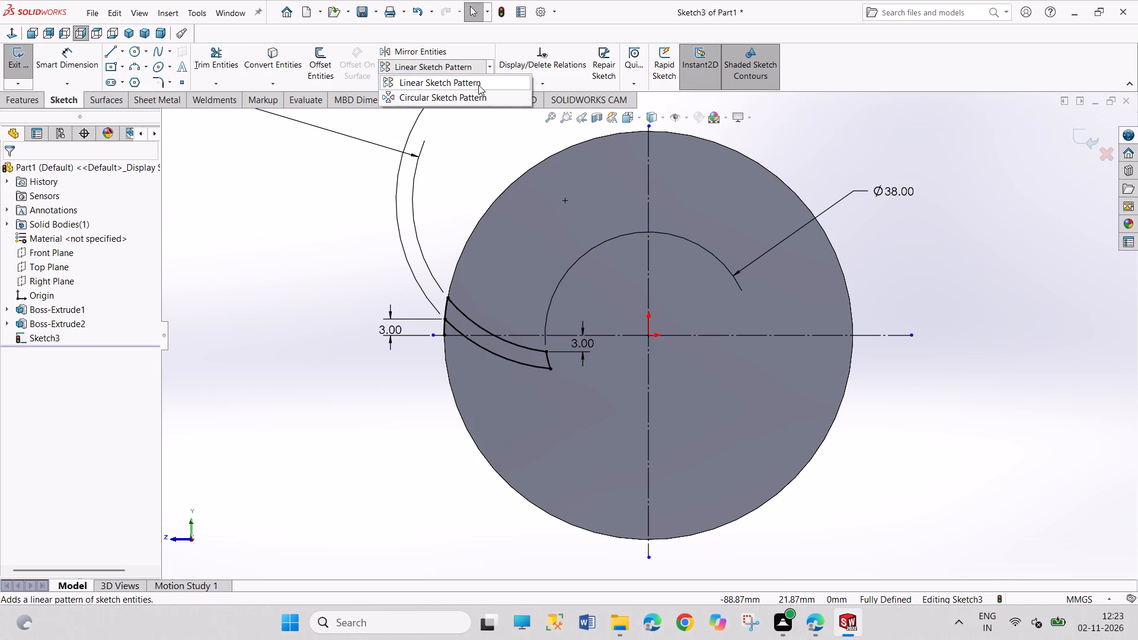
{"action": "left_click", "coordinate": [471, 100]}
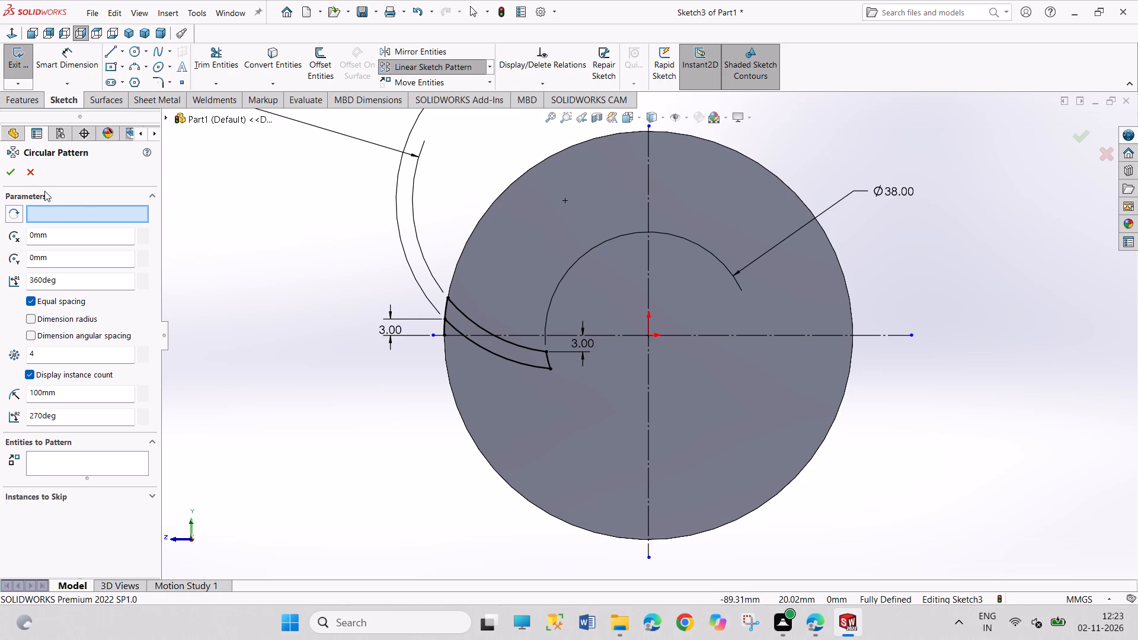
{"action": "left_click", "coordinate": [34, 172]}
Trim the leftover piece of the disc-edge circle between the lower blade arc's outer end and the horizontal construction line.
{"action": "left_click", "coordinate": [221, 57]}
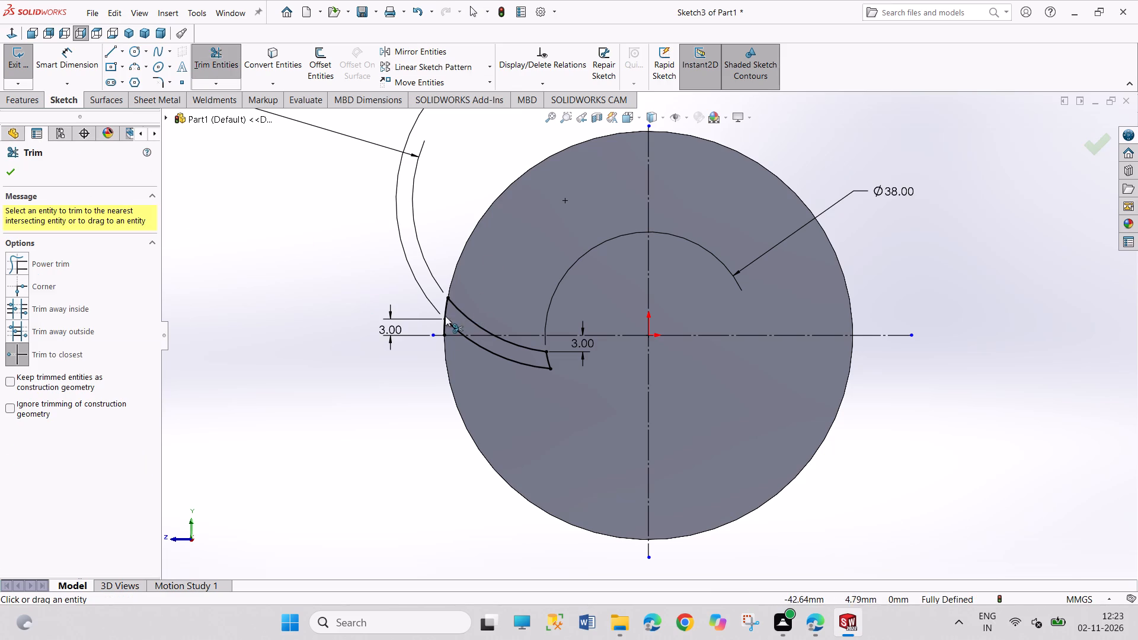
{"action": "left_click", "coordinate": [444, 329]}
{"action": "key", "text": "Escape"}
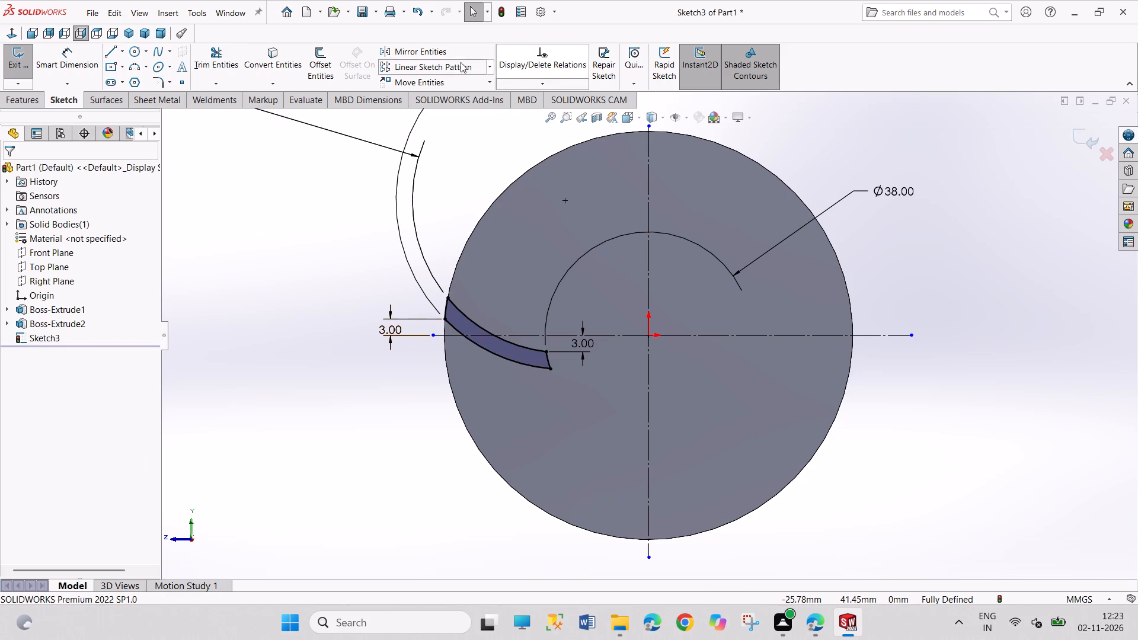
Circular-pattern the four arcs of the blade profile about the origin, with 6 equally spaced instances over 360°.
{"action": "left_click", "coordinate": [490, 68]}
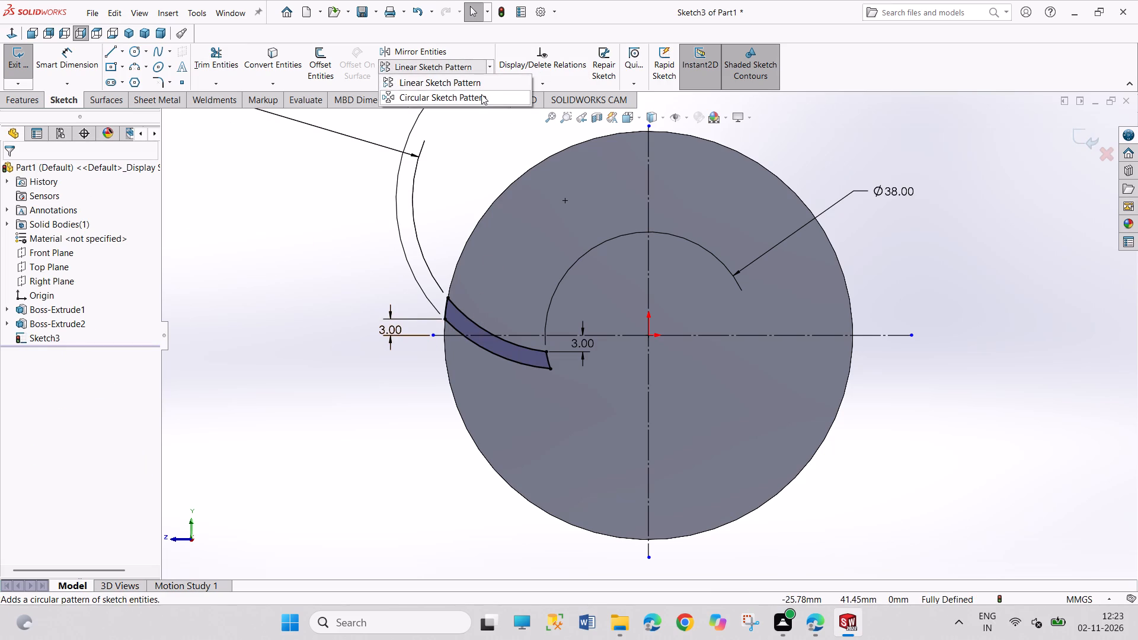
{"action": "left_click", "coordinate": [480, 99]}
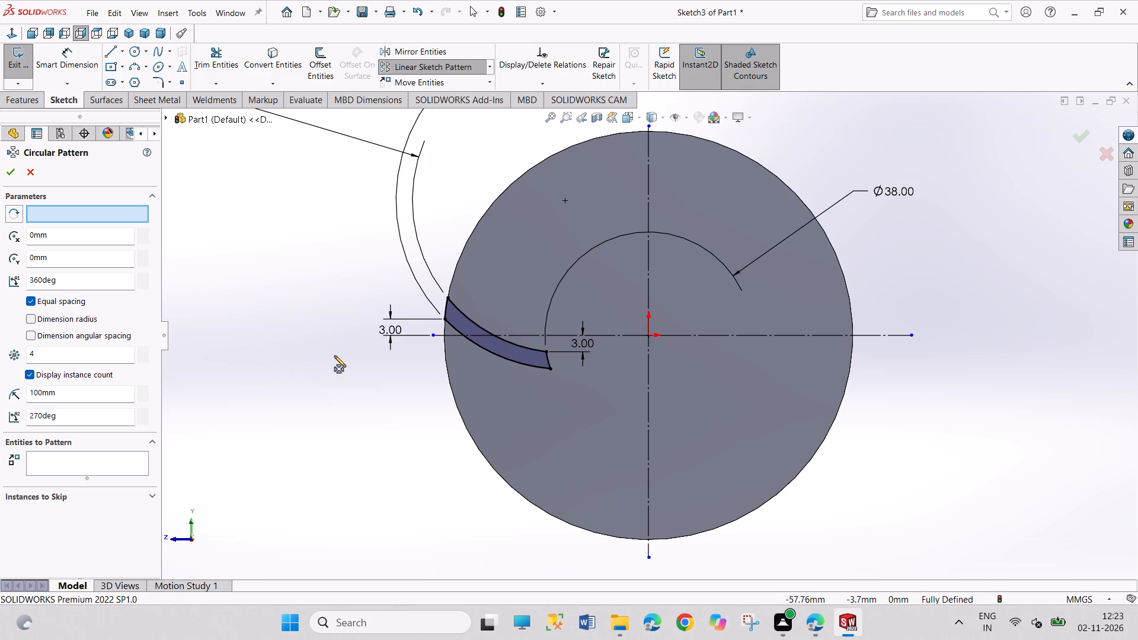
{"action": "left_click", "coordinate": [74, 465]}
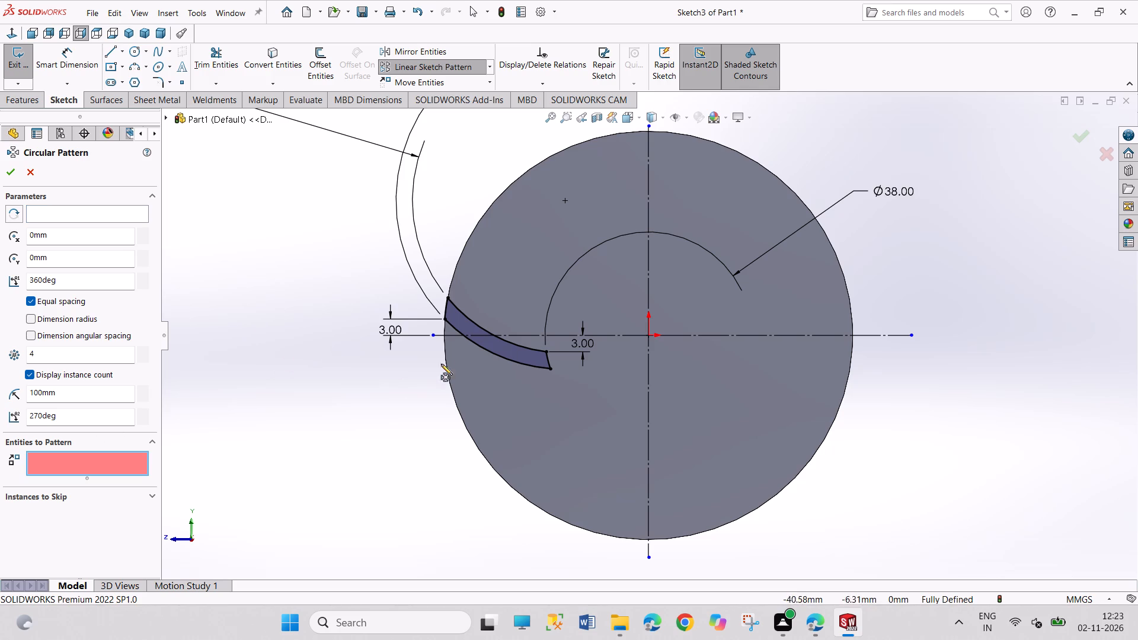
{"action": "left_click", "coordinate": [491, 352]}
{"action": "left_click", "coordinate": [490, 333]}
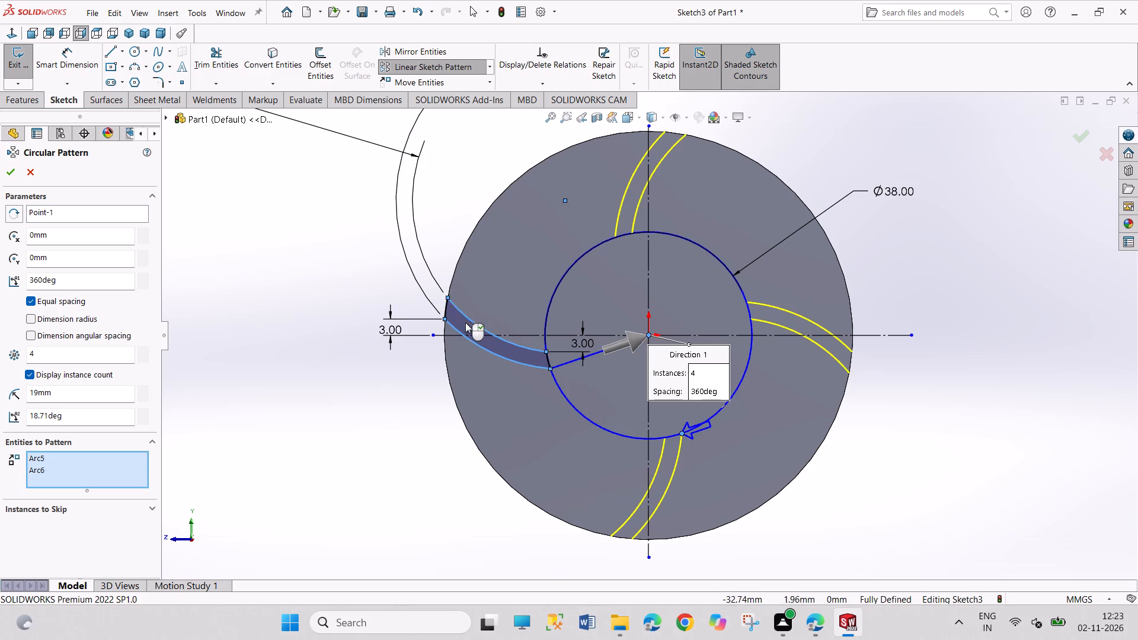
{"action": "left_click", "coordinate": [447, 311]}
{"action": "left_click", "coordinate": [549, 361]}
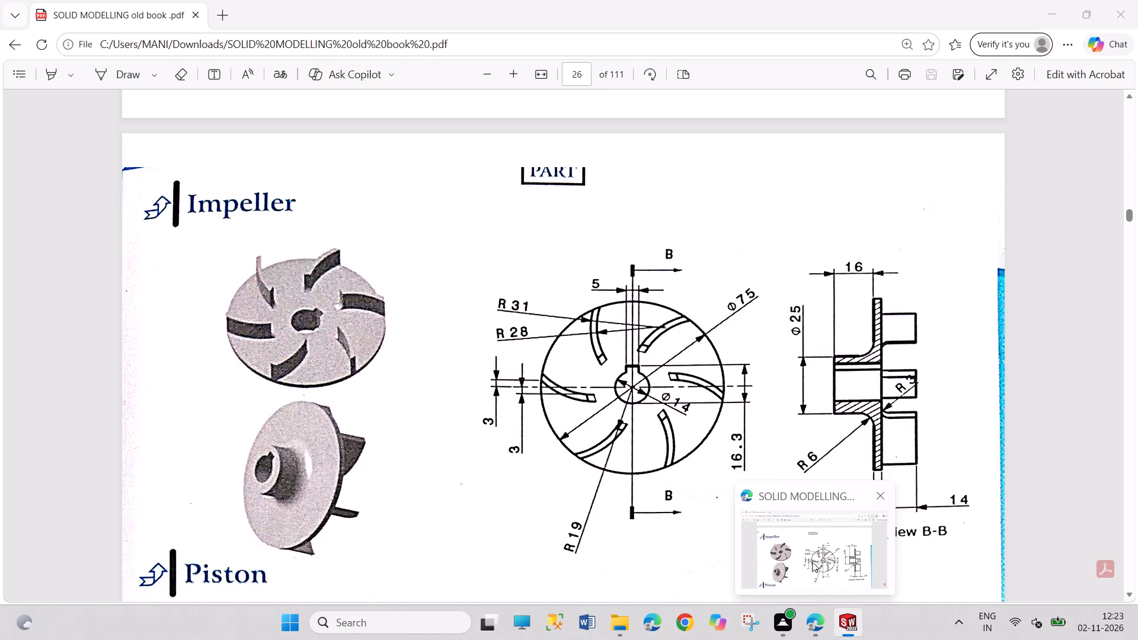
{"action": "double_click", "coordinate": [79, 361]}
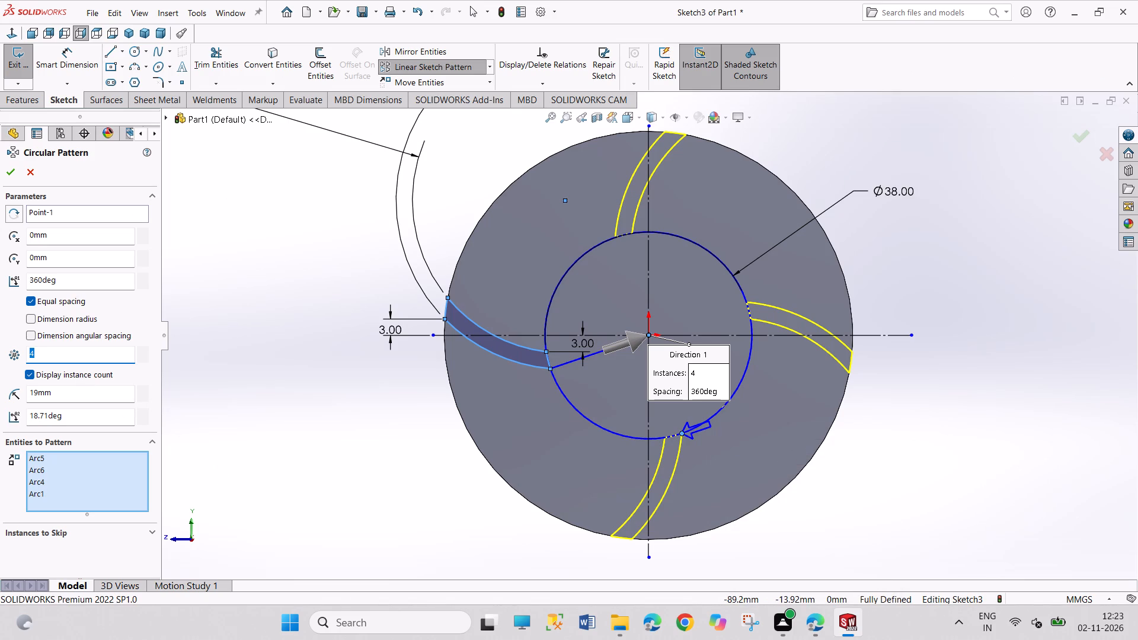
{"action": "key", "text": "6"}
{"action": "key", "text": "Return"}
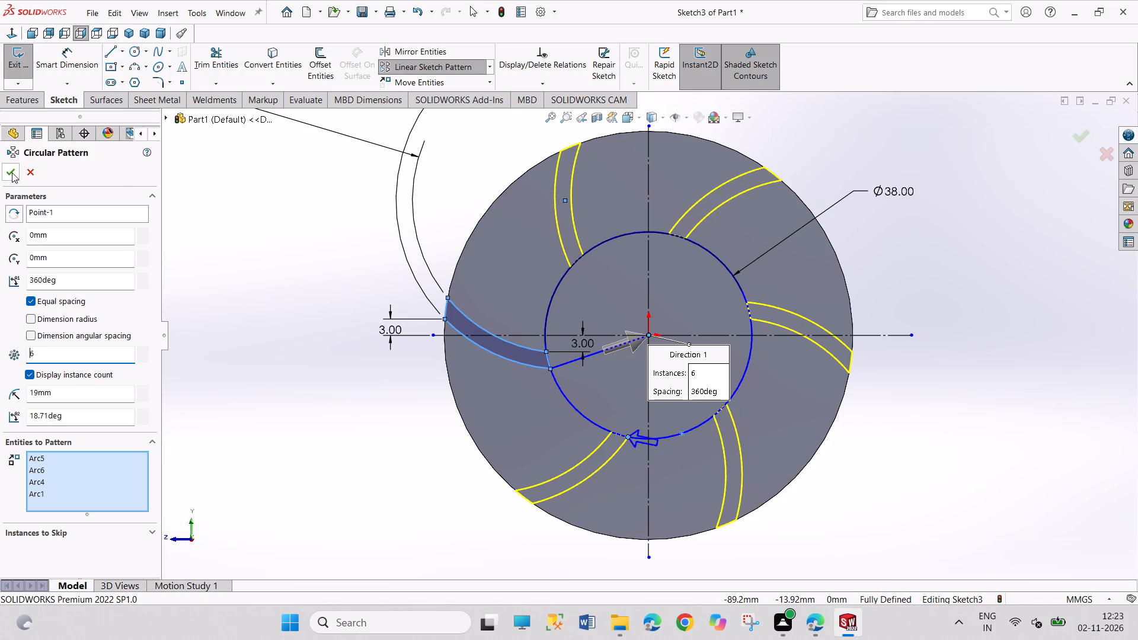
{"action": "left_click", "coordinate": [12, 165]}
Finish the blade sketch and extrude the six blade profiles as a 14 mm blind boss merged with the disc.
{"action": "left_click", "coordinate": [9, 58]}
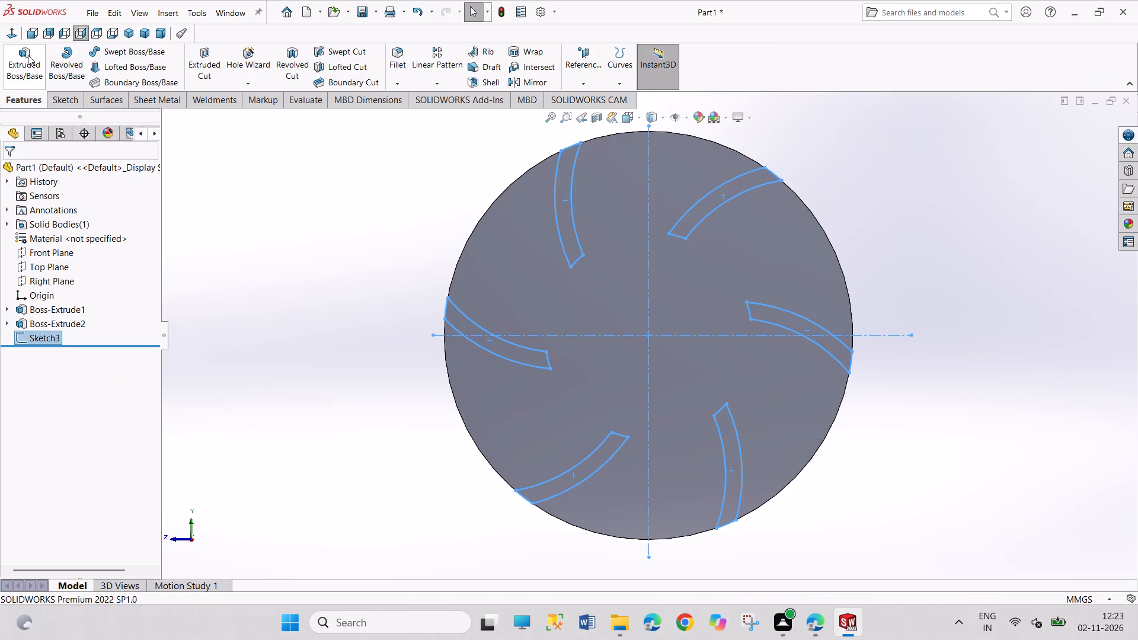
{"action": "left_click", "coordinate": [20, 63]}
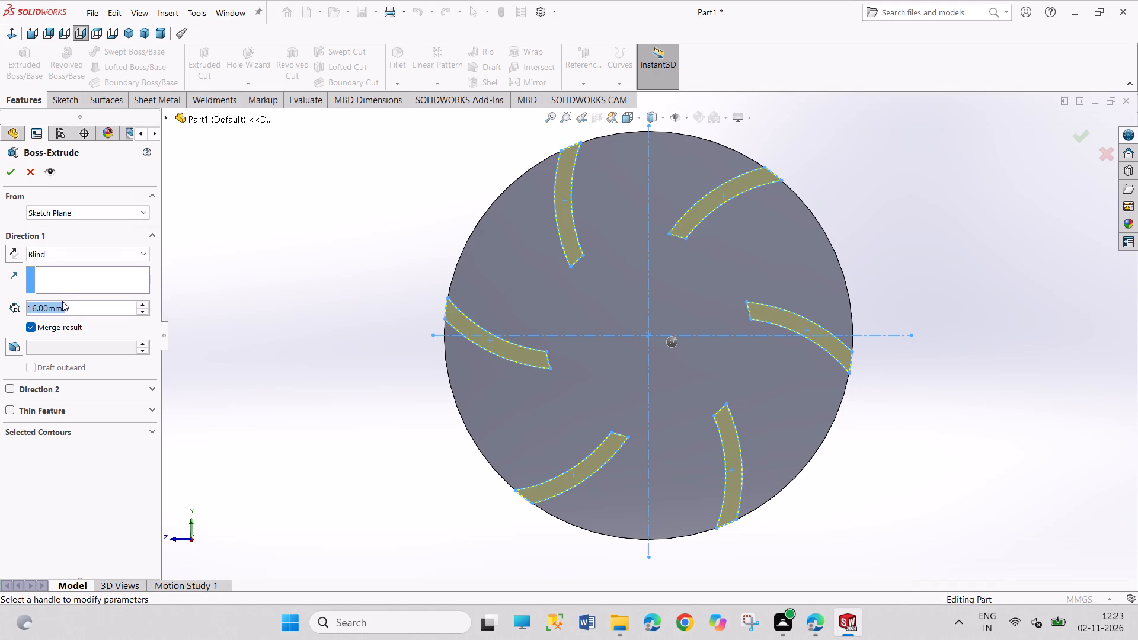
{"action": "type", "text": "14"}
{"action": "key", "text": "Return"}
{"action": "left_click", "coordinate": [8, 174]}
Start a sketch on the hub's end face and draw a circle about 10.6 mm in diameter centred on the origin.
{"action": "left_click_drag", "start_coordinate": [210, 221], "coordinate": [280, 328]}
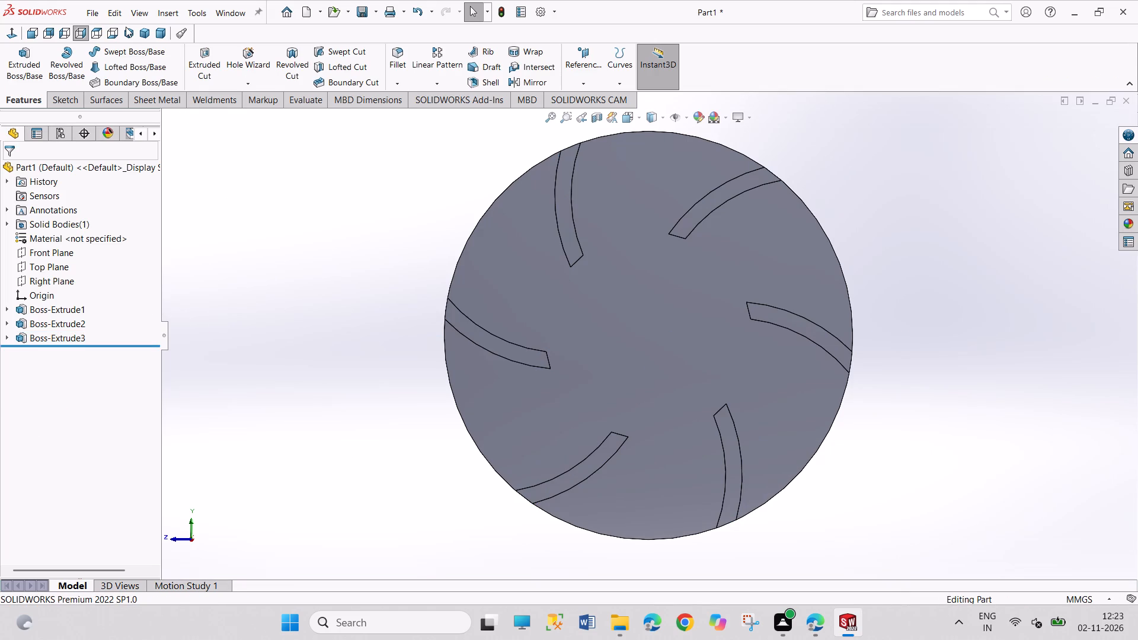
{"action": "left_click", "coordinate": [126, 27]}
{"action": "left_click_drag", "start_coordinate": [798, 260], "coordinate": [878, 369]}
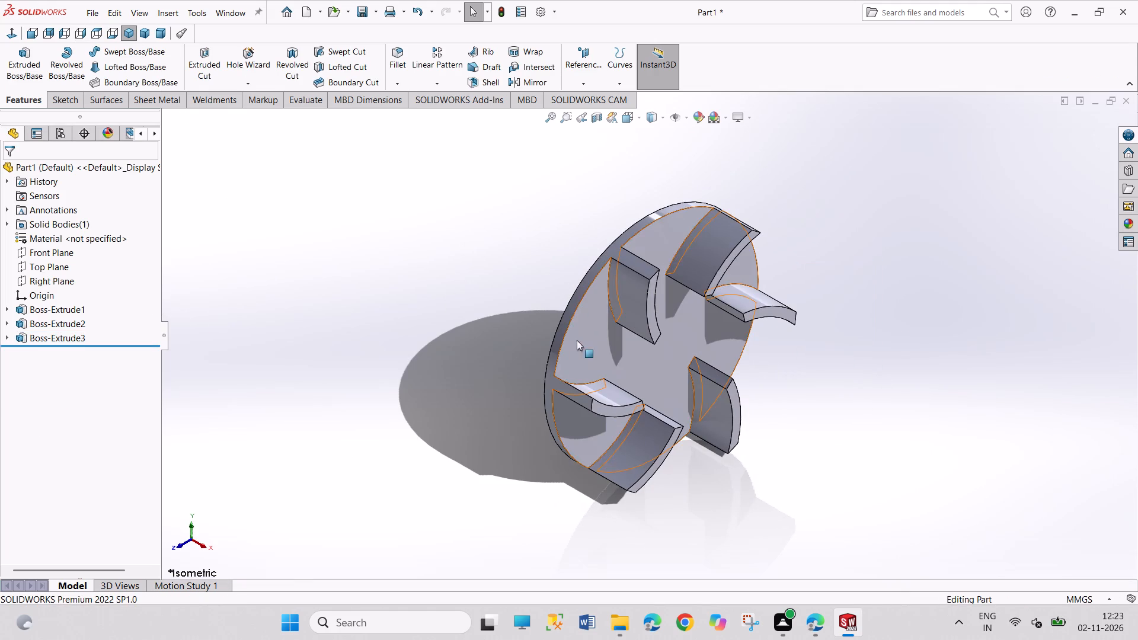
{"action": "middle_click_drag", "start_coordinate": [544, 280], "coordinate": [626, 411]}
{"action": "left_click", "coordinate": [589, 330]}
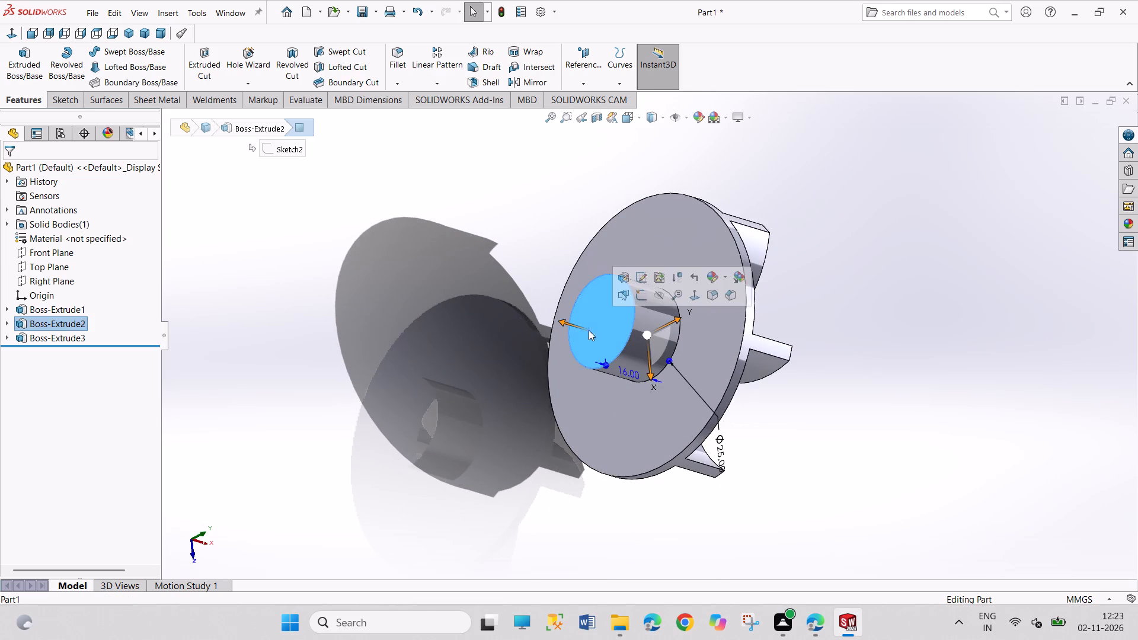
{"action": "left_click", "coordinate": [647, 299]}
{"action": "left_click_drag", "start_coordinate": [906, 325], "coordinate": [970, 434]}
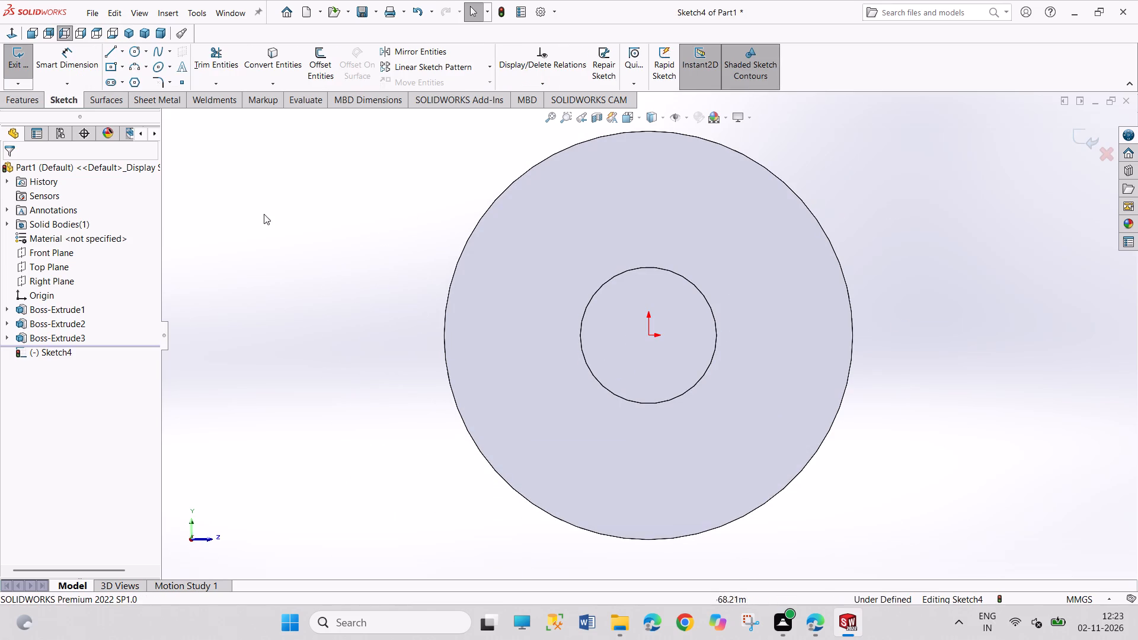
{"action": "left_click", "coordinate": [133, 52]}
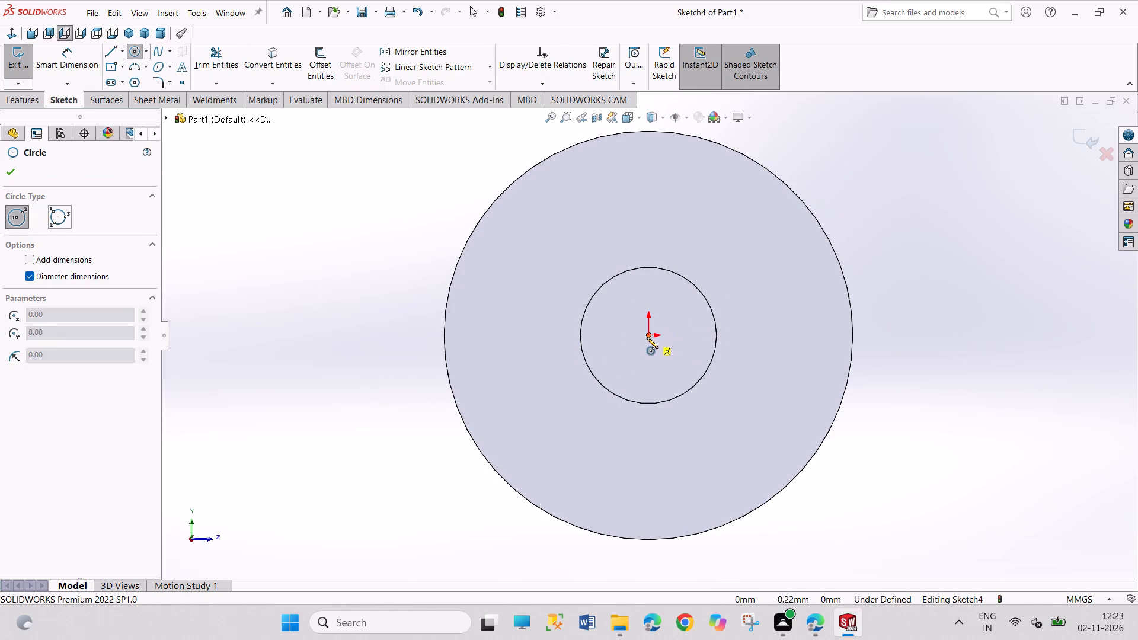
{"action": "left_click", "coordinate": [647, 335]}
{"action": "left_click", "coordinate": [656, 363]}
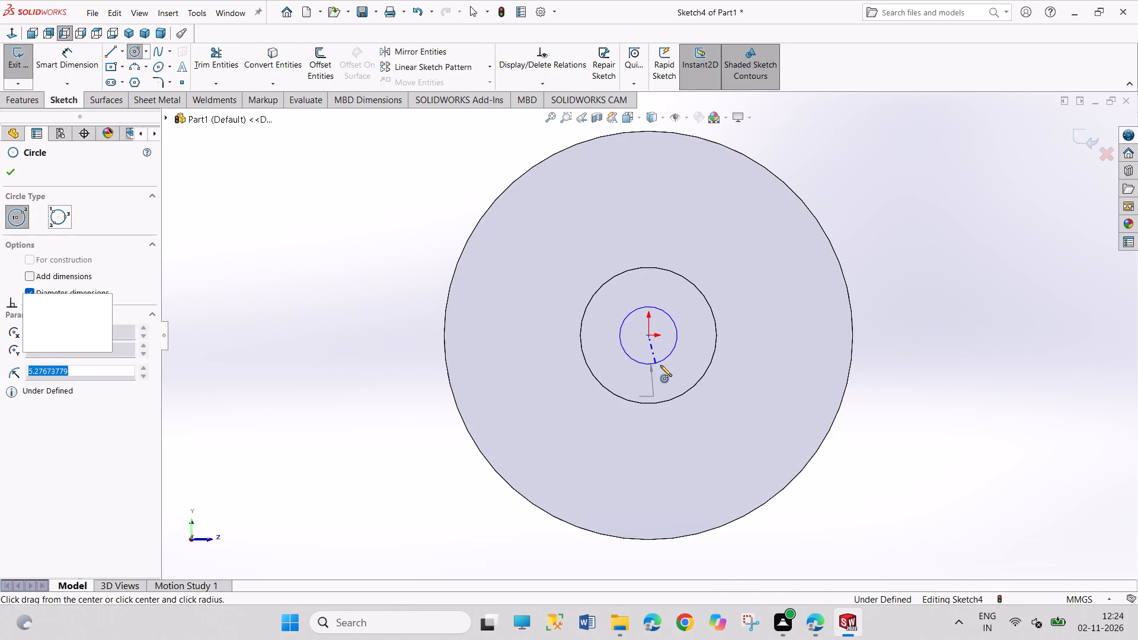
{"action": "right_click", "coordinate": [956, 362]}
{"action": "left_click", "coordinate": [966, 369]}
Sketch a small centre rectangle about 2.5 mm wide, centred on the bore circle's right quadrant point, for the keyway.
{"action": "scroll", "coordinate": [716, 318], "scroll_direction": "down", "scroll_amount": 3}
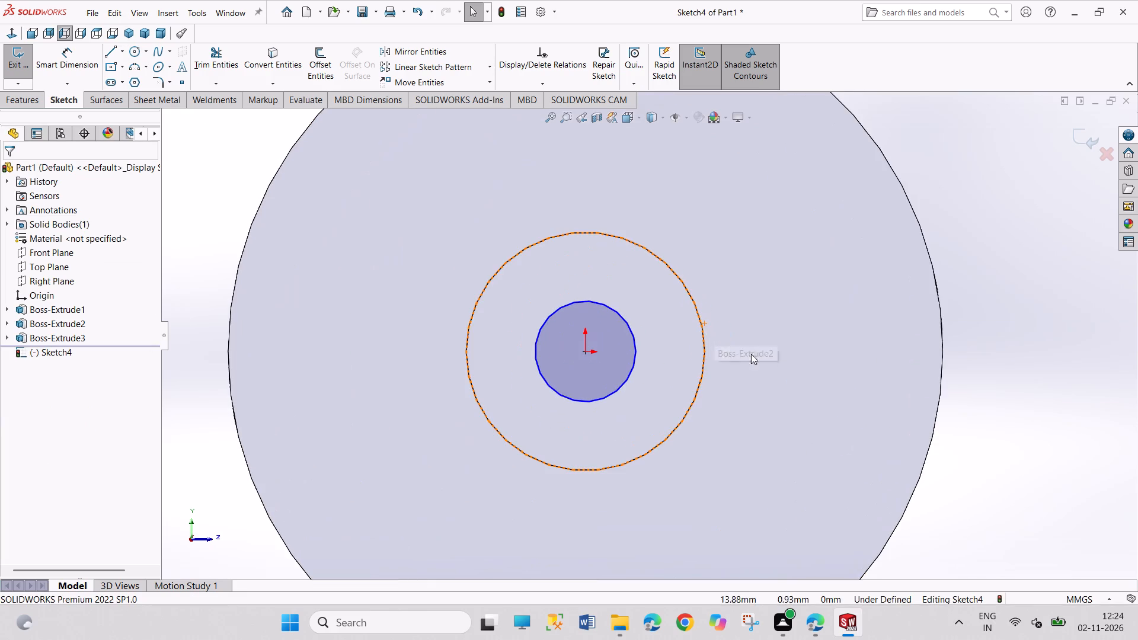
{"action": "left_click", "coordinate": [110, 64]}
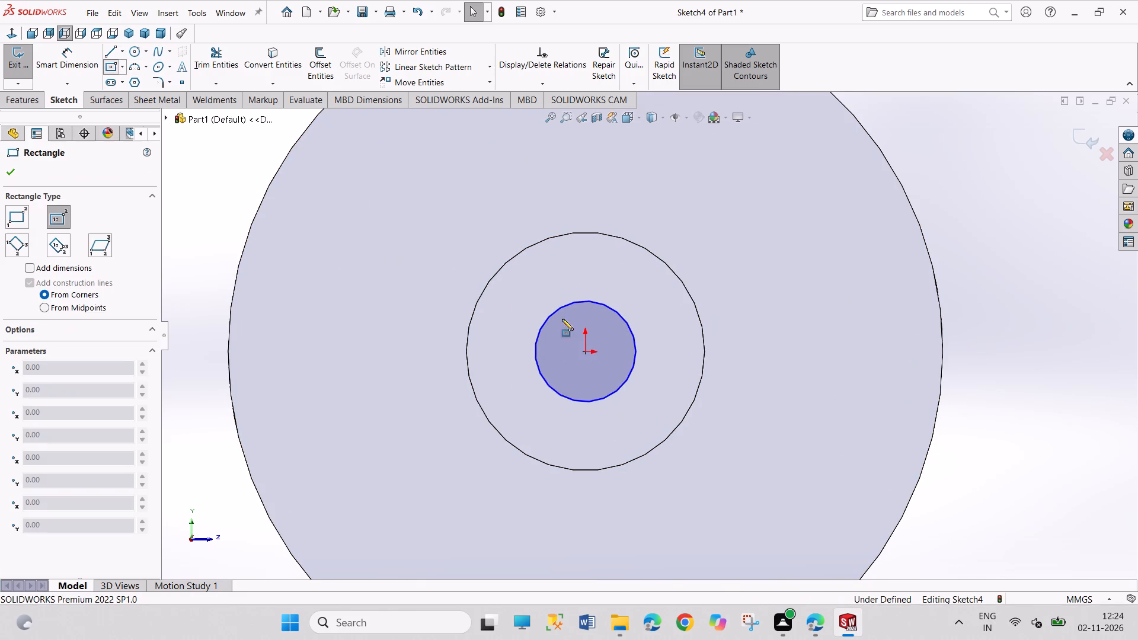
{"action": "left_click", "coordinate": [635, 351]}
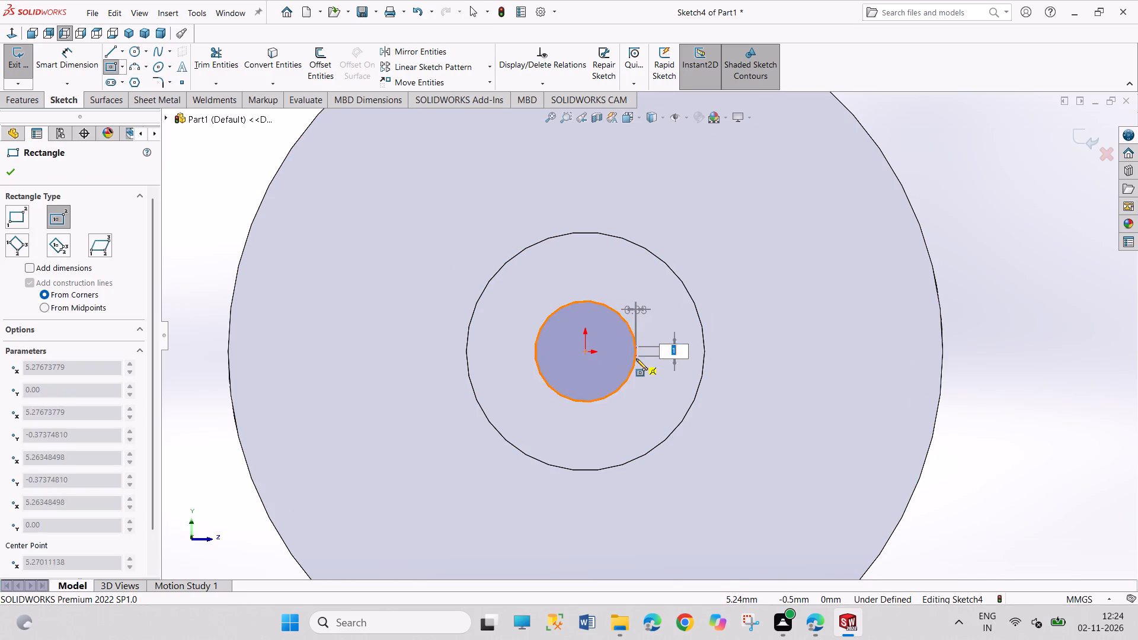
{"action": "left_click", "coordinate": [648, 362]}
{"action": "right_click", "coordinate": [990, 371]}
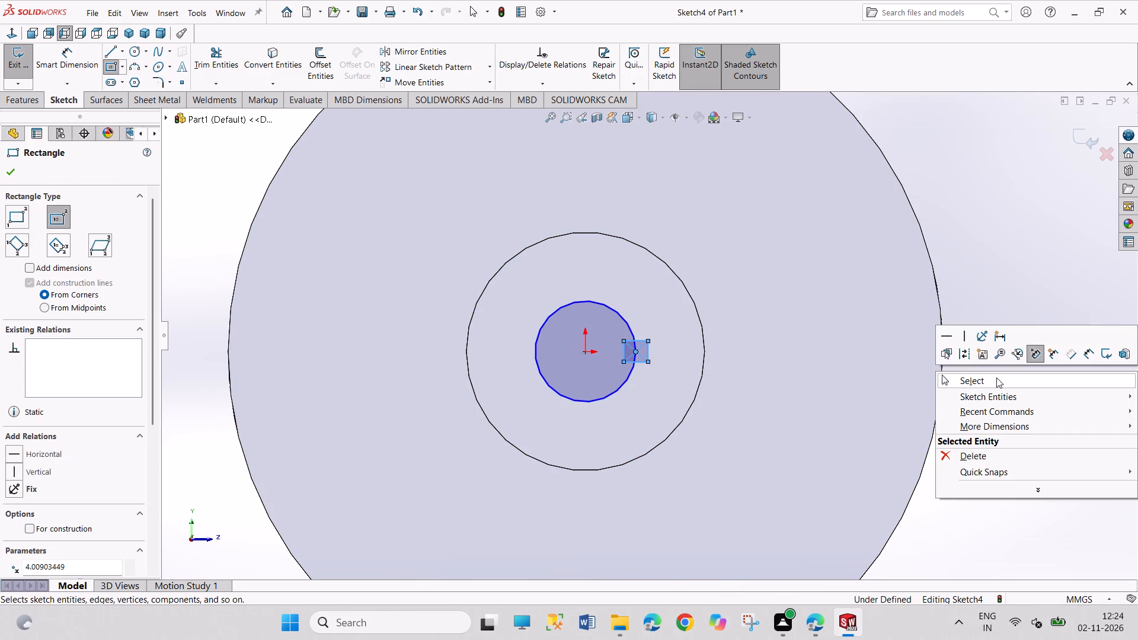
{"action": "left_click", "coordinate": [996, 377]}
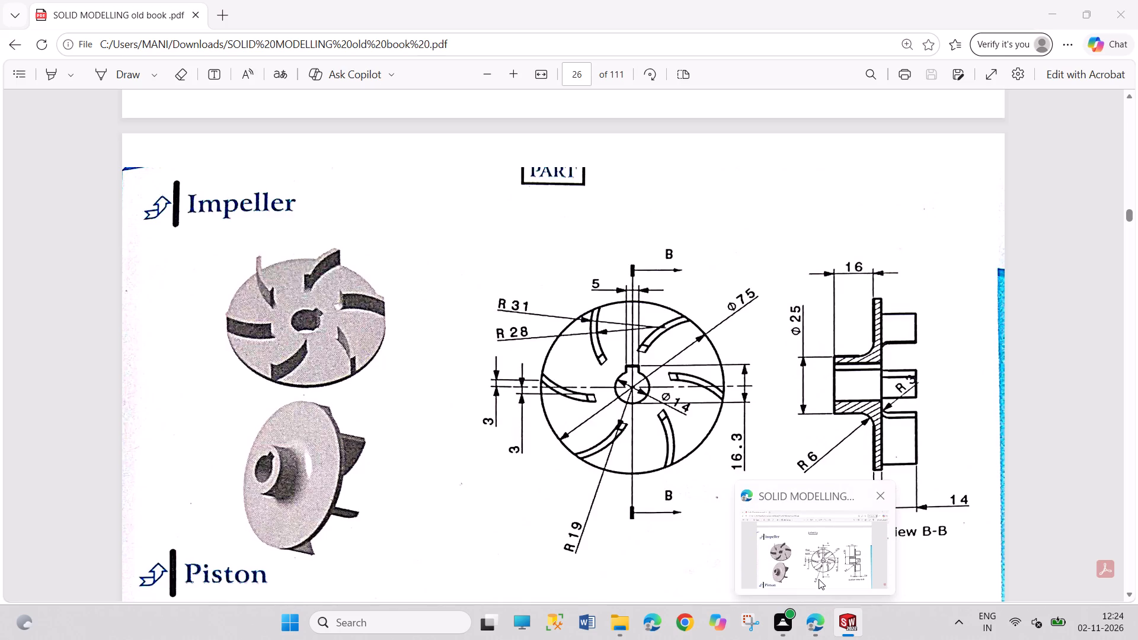
Dimension the bore circle on the hub face to a diameter of 14 mm.
{"action": "right_click_drag", "start_coordinate": [1051, 514], "coordinate": [1040, 264]}
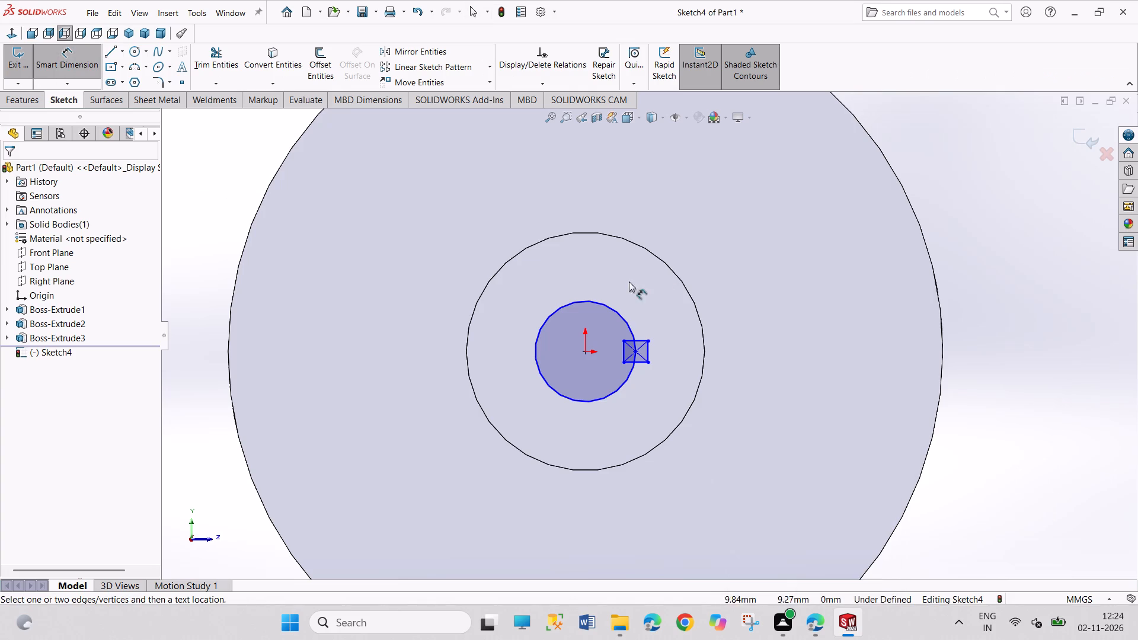
{"action": "left_click_drag", "start_coordinate": [624, 315], "coordinate": [632, 315]}
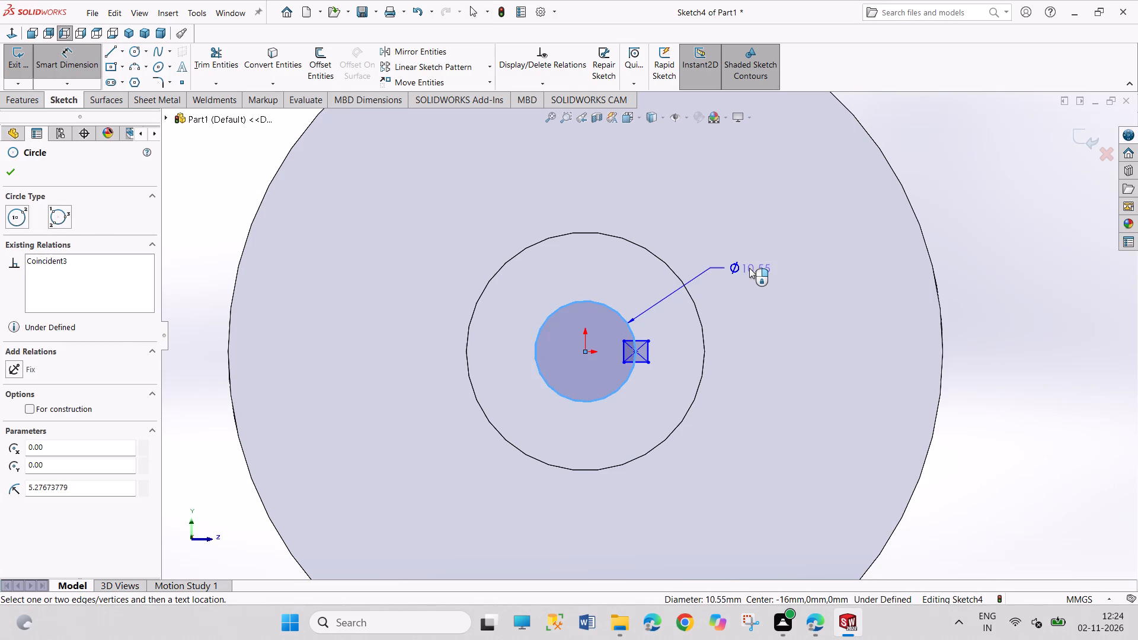
{"action": "left_click", "coordinate": [749, 268]}
{"action": "type", "text": "14"}
{"action": "key", "text": "Return"}
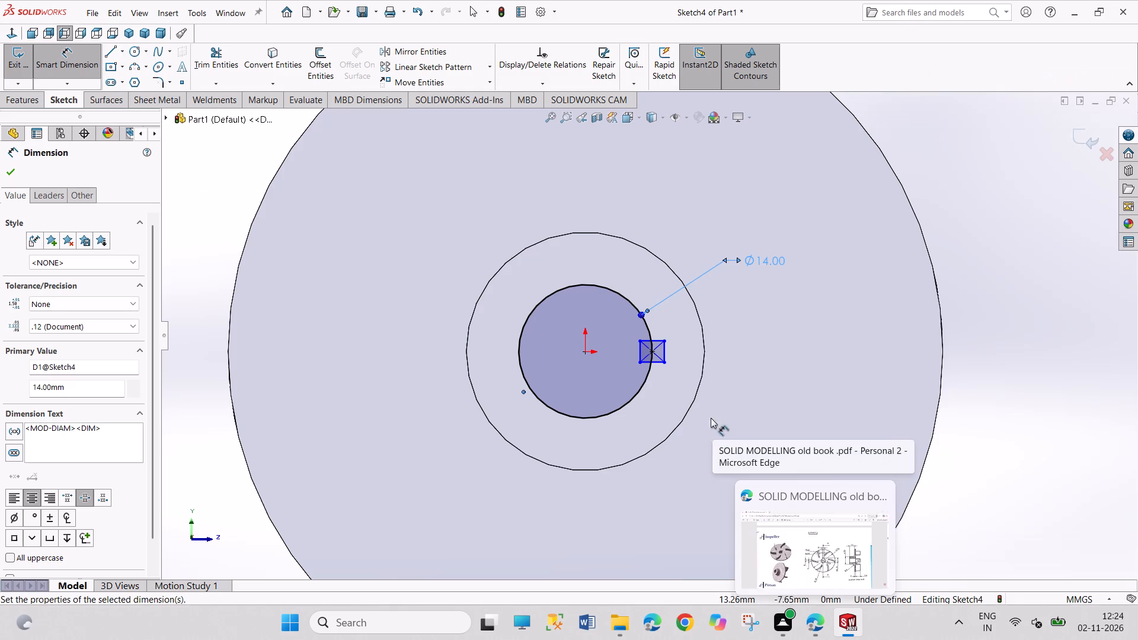
Dimension the keyway rectangle to 5 mm in height and 5 mm in width.
{"action": "left_click", "coordinate": [662, 351]}
{"action": "left_click", "coordinate": [740, 355]}
{"action": "key", "text": "5"}
{"action": "key", "text": "Return"}
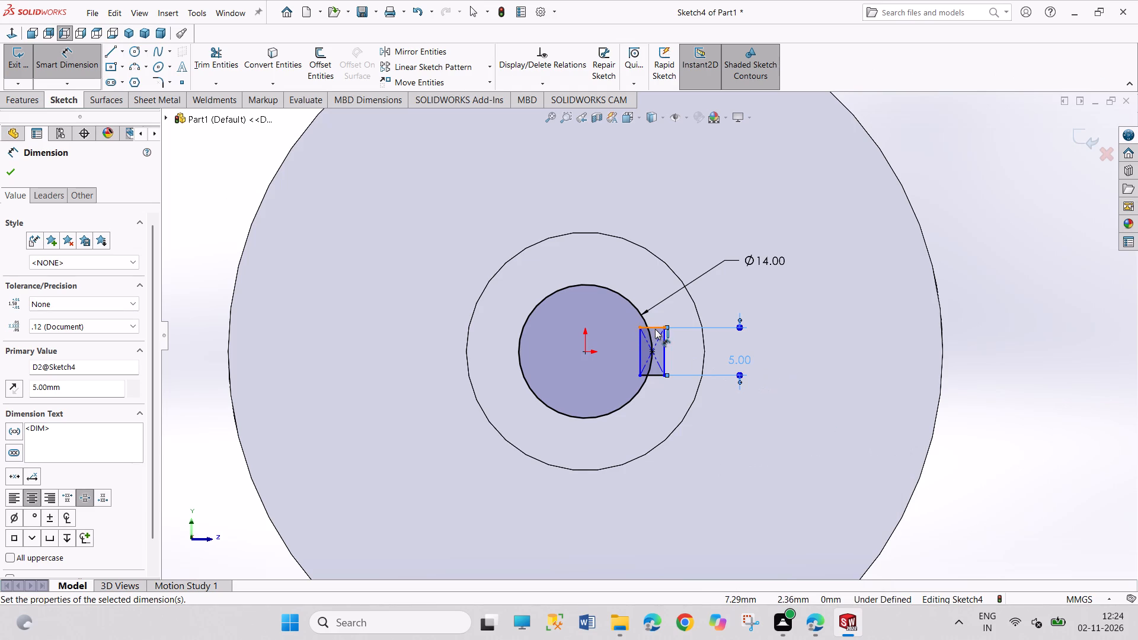
{"action": "left_click", "coordinate": [655, 329]}
{"action": "left_click", "coordinate": [760, 297]}
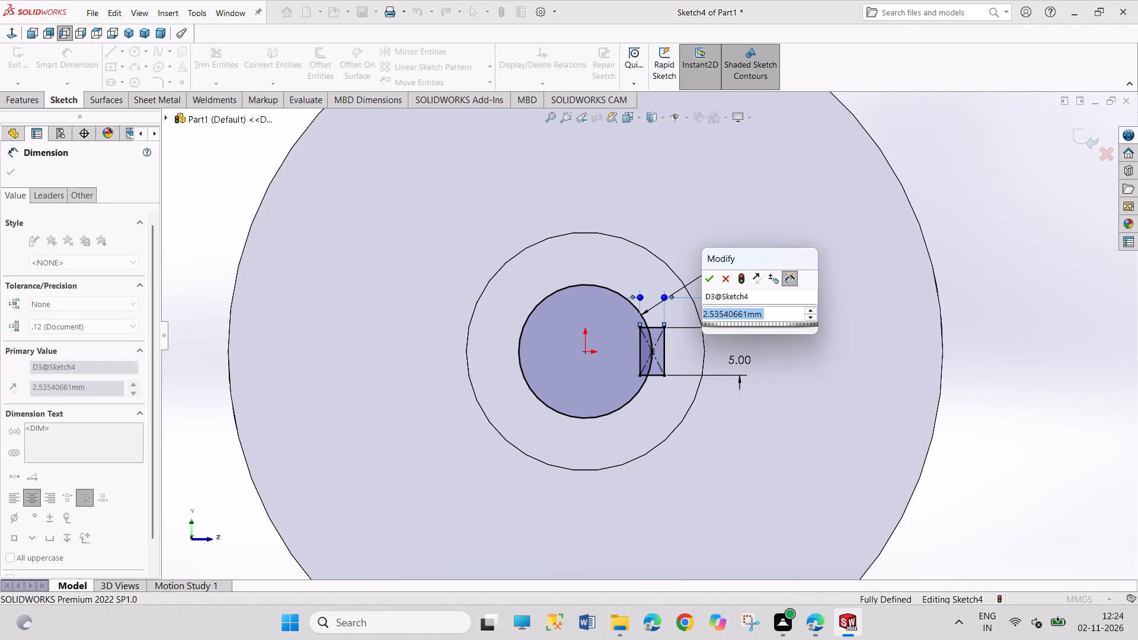
{"action": "key", "text": "5"}
{"action": "key", "text": "Return"}
{"action": "right_click", "coordinate": [1062, 360]}
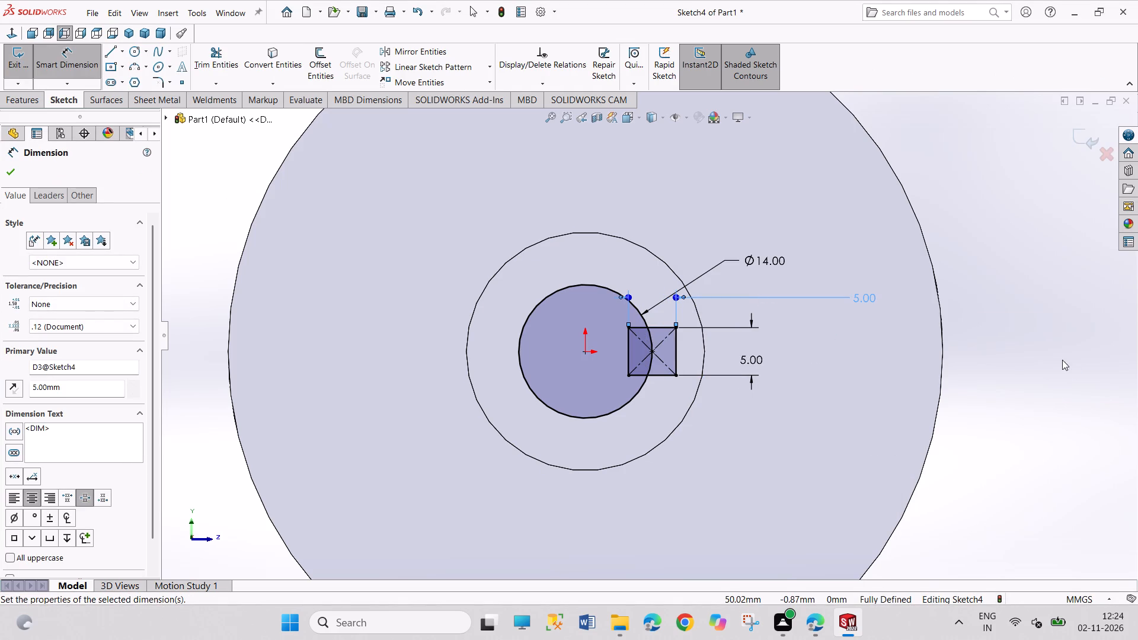
{"action": "left_click", "coordinate": [1063, 398]}
Trim the rectangle portions inside the bore circle and the arc across the keyway to leave one closed keyed-bore outline.
{"action": "left_click", "coordinate": [217, 55]}
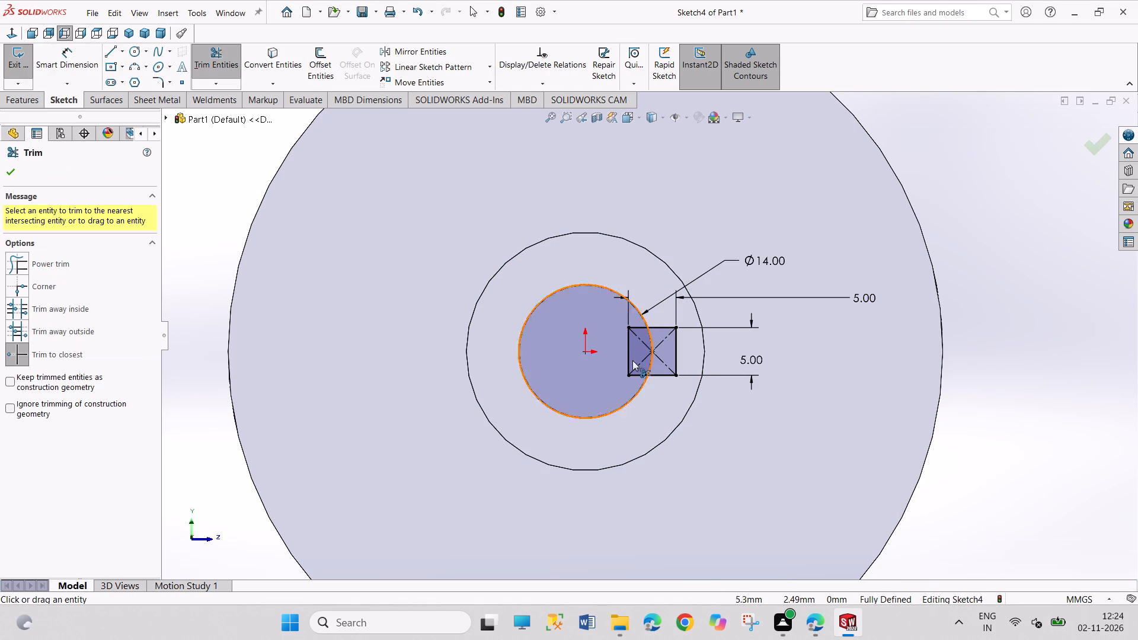
{"action": "left_click", "coordinate": [628, 368]}
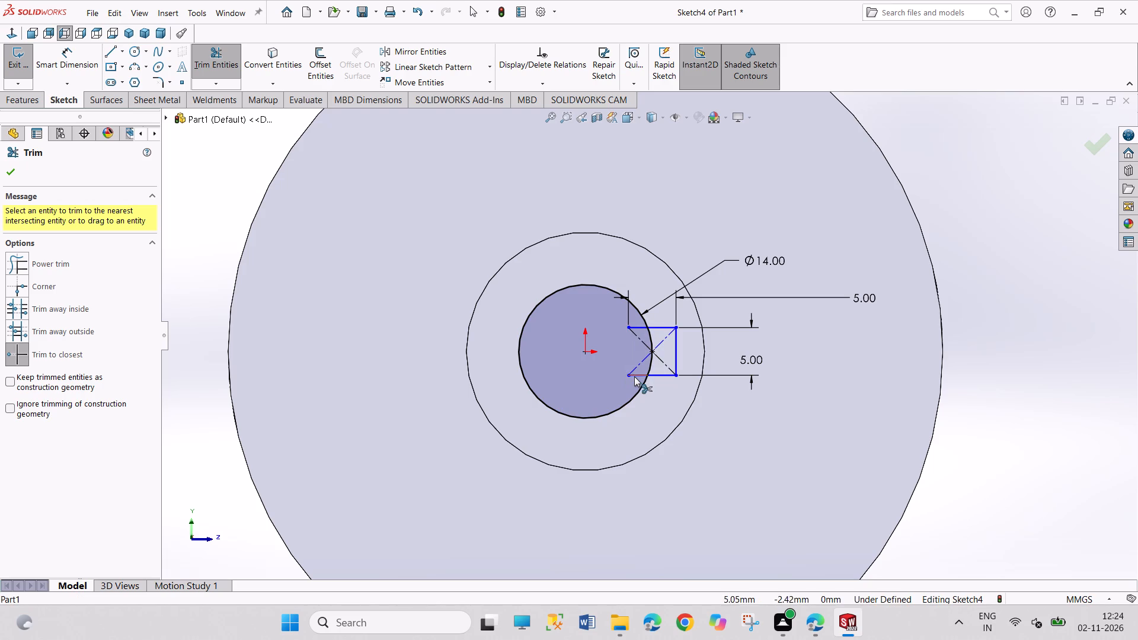
{"action": "left_click", "coordinate": [634, 376]}
{"action": "left_click", "coordinate": [637, 328]}
{"action": "left_click", "coordinate": [648, 338]}
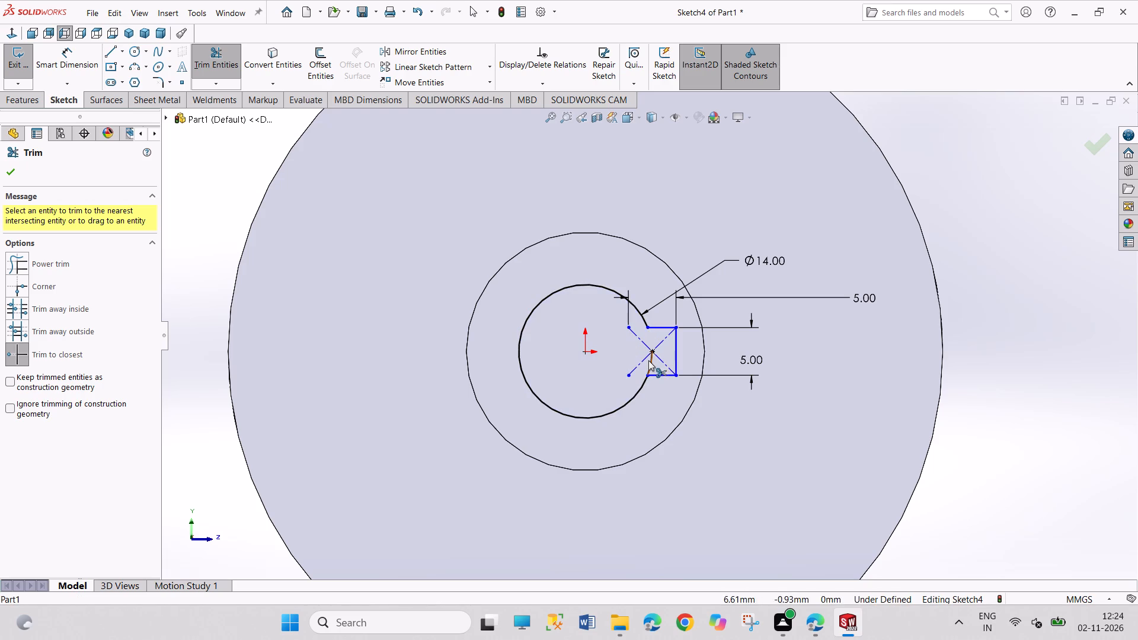
{"action": "left_click", "coordinate": [648, 360]}
{"action": "key", "text": "Escape"}
{"action": "key", "text": "Escape"}
{"action": "key", "text": "Escape"}
Finish the sketch and make a blind extruded cut of the keyed bore completely through the hub and disc.
{"action": "left_click", "coordinate": [18, 65]}
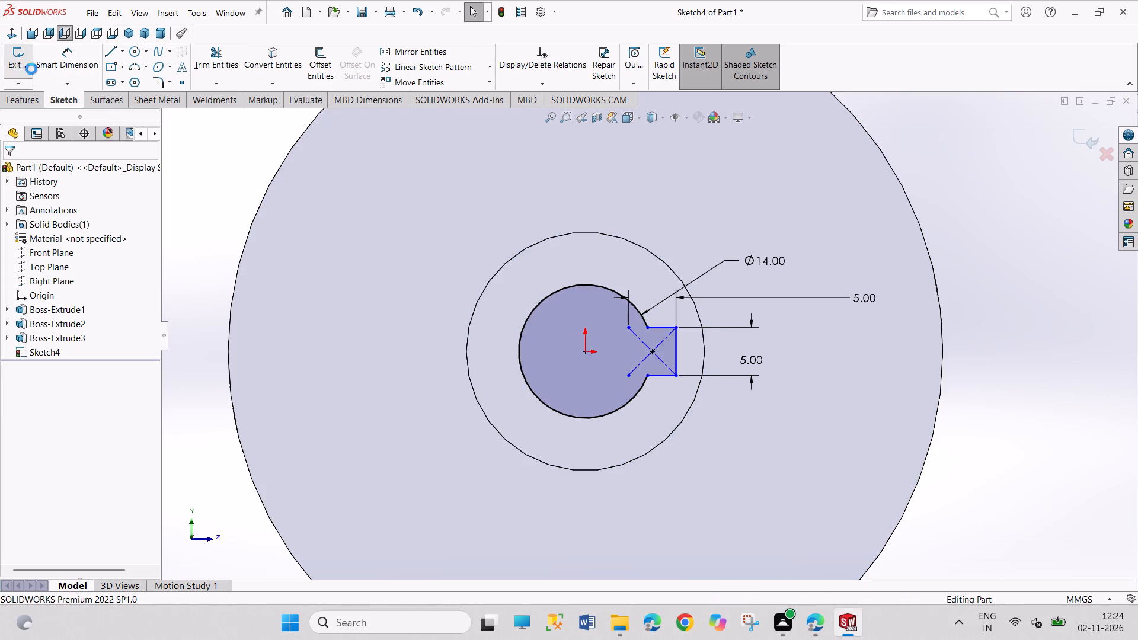
{"action": "left_click", "coordinate": [202, 68]}
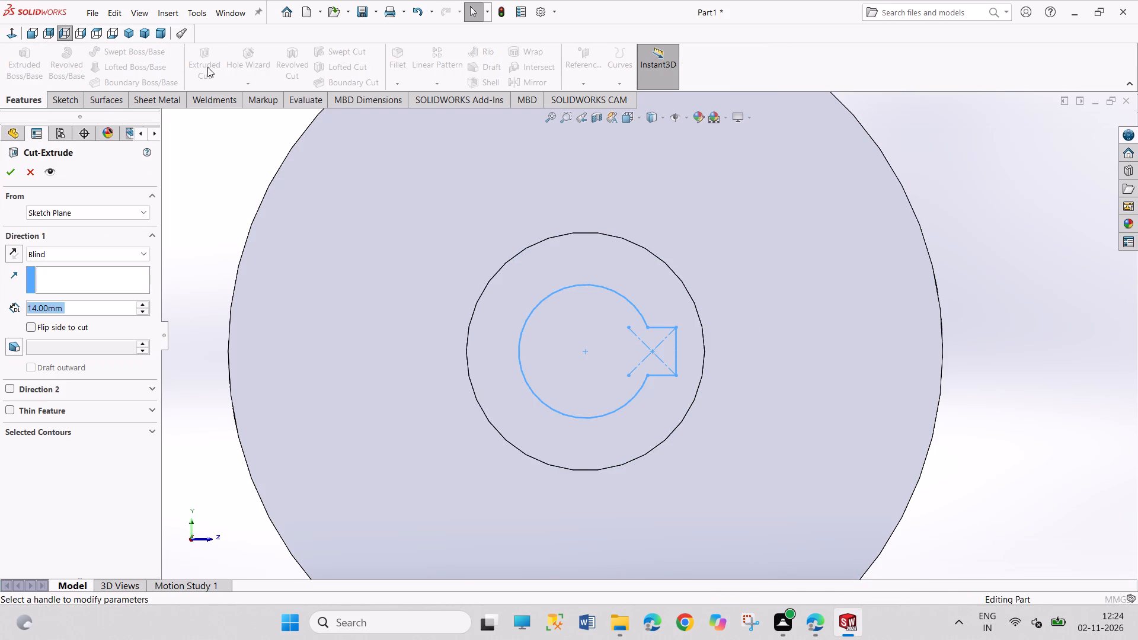
{"action": "triple_click", "coordinate": [144, 302]}
{"action": "left_click", "coordinate": [145, 308]}
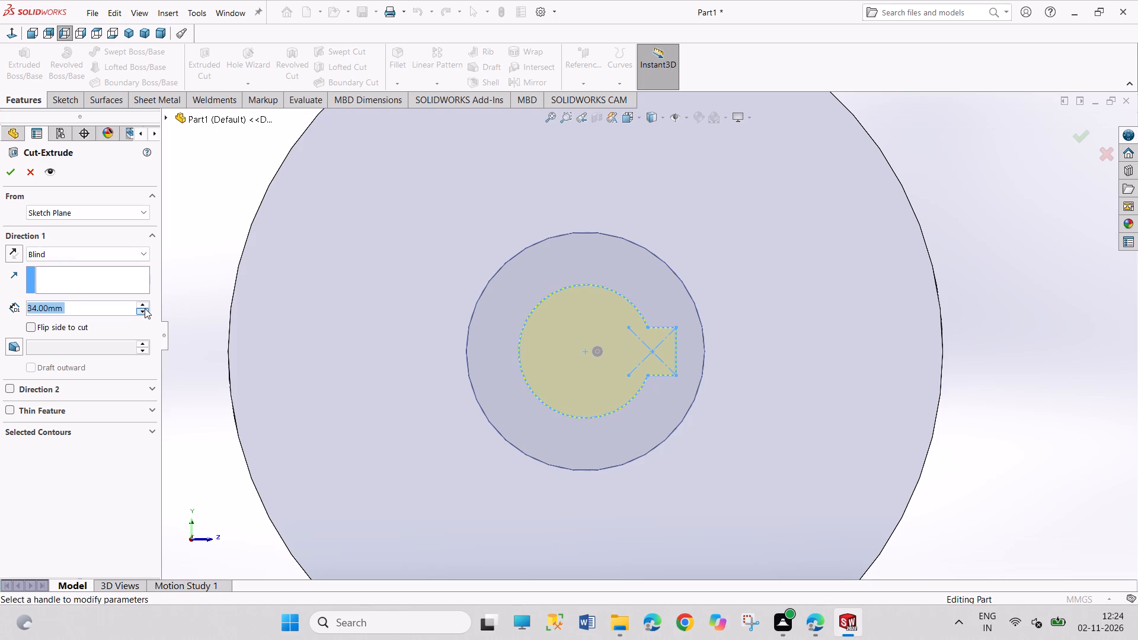
{"action": "double_click", "coordinate": [143, 303]}
{"action": "left_click", "coordinate": [10, 175]}
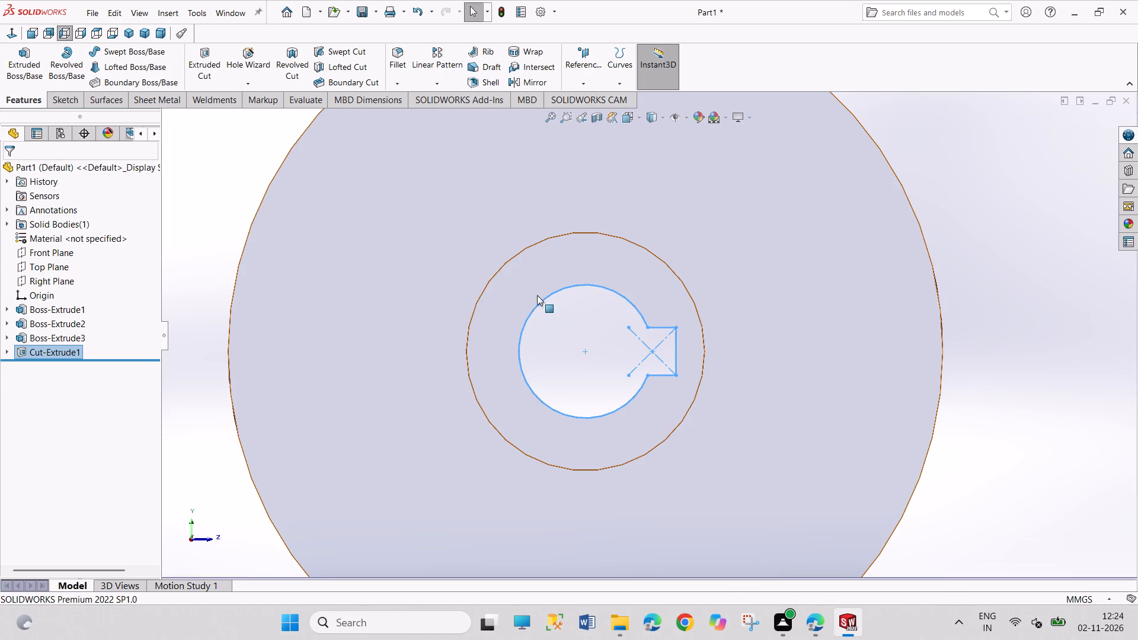
Inspect the impeller in isometric and from the blade side, checking the keyed bore and the blades.
{"action": "left_click_drag", "start_coordinate": [894, 331], "coordinate": [948, 427]}
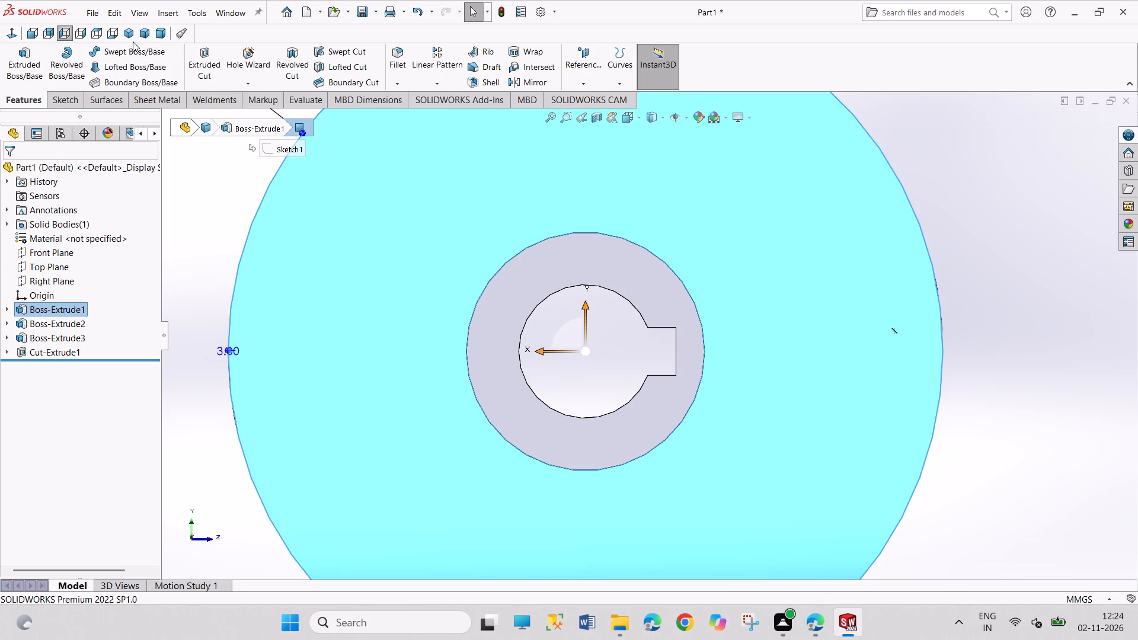
{"action": "left_click", "coordinate": [127, 33]}
{"action": "left_click_drag", "start_coordinate": [932, 309], "coordinate": [973, 405]}
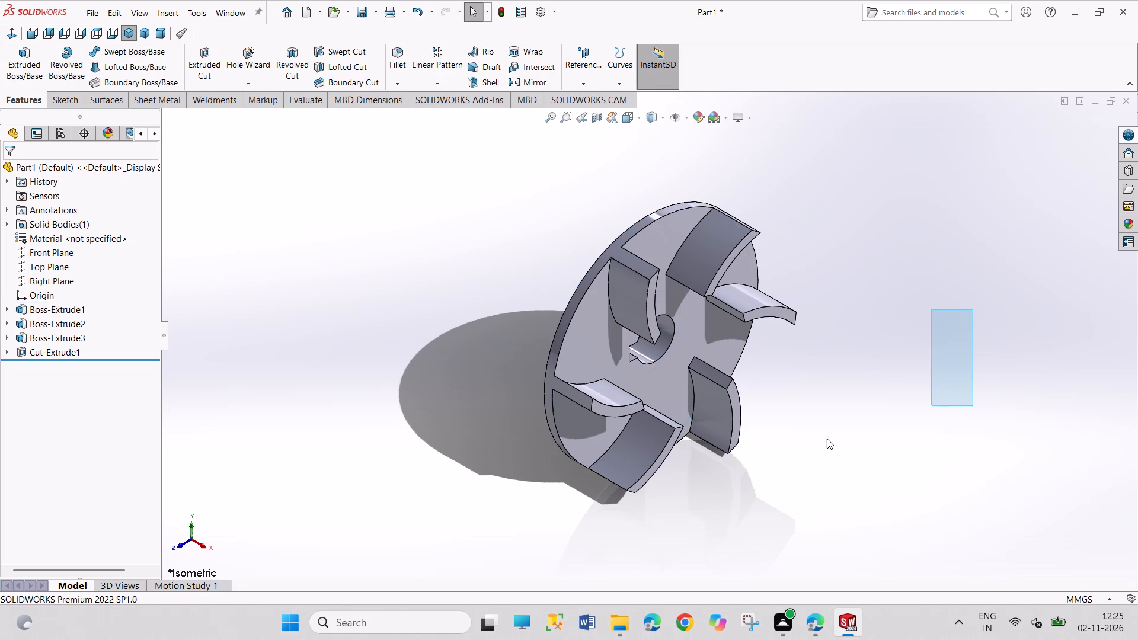
{"action": "scroll", "coordinate": [833, 436], "scroll_direction": "up", "scroll_amount": 1}
{"action": "scroll", "coordinate": [807, 411], "scroll_direction": "down", "scroll_amount": 1}
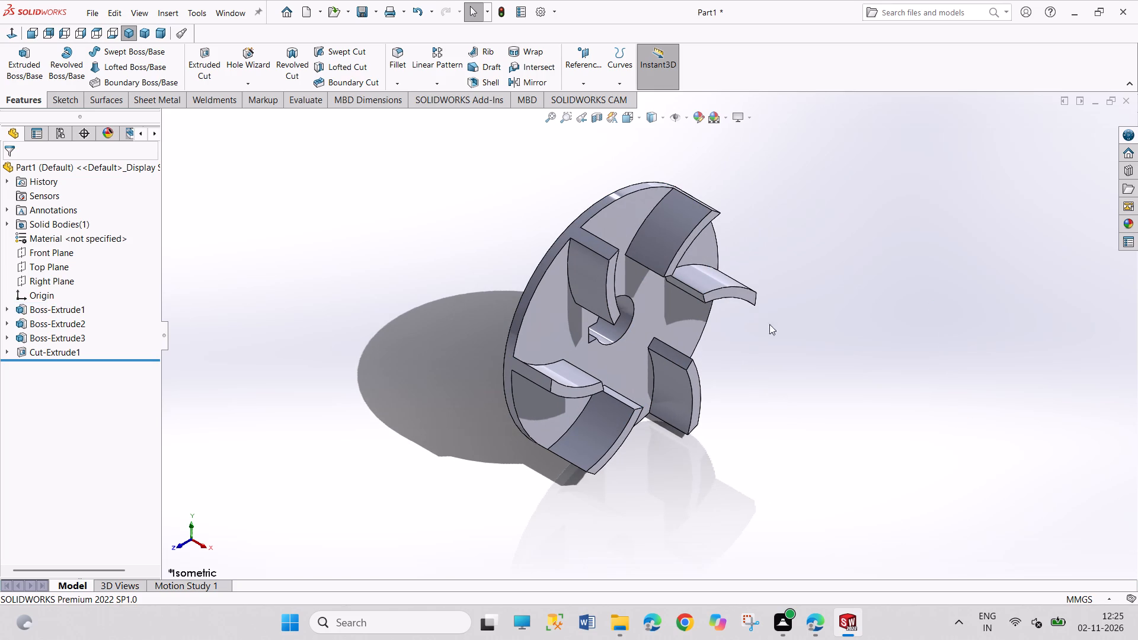
{"action": "middle_click_drag", "start_coordinate": [773, 364], "coordinate": [707, 309]}
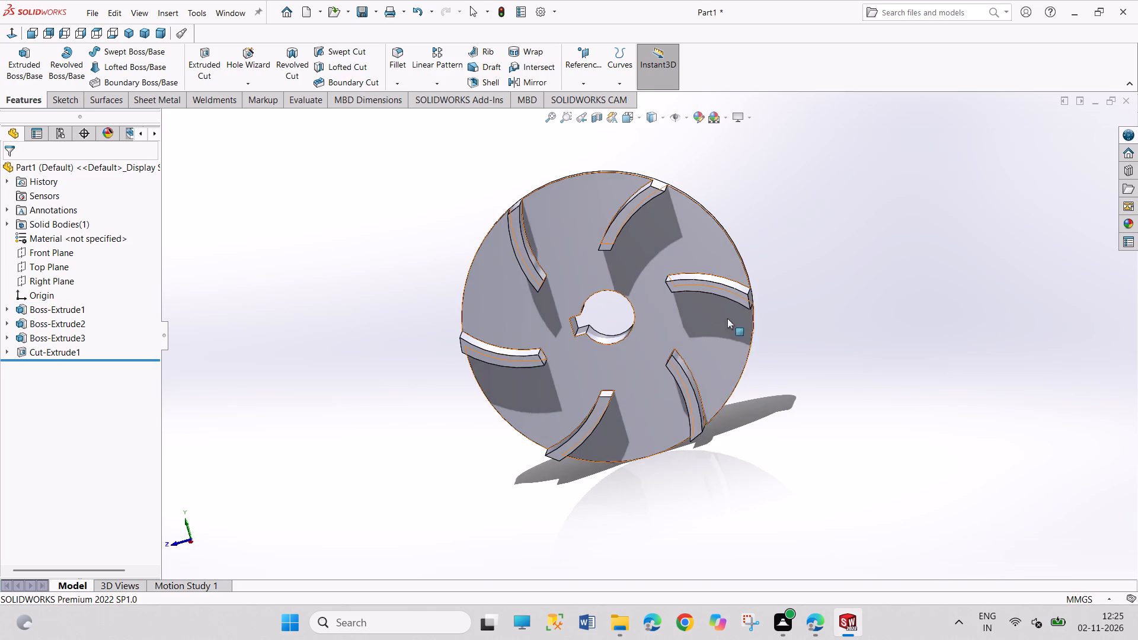
{"action": "middle_click_drag", "start_coordinate": [430, 404], "coordinate": [408, 391]}
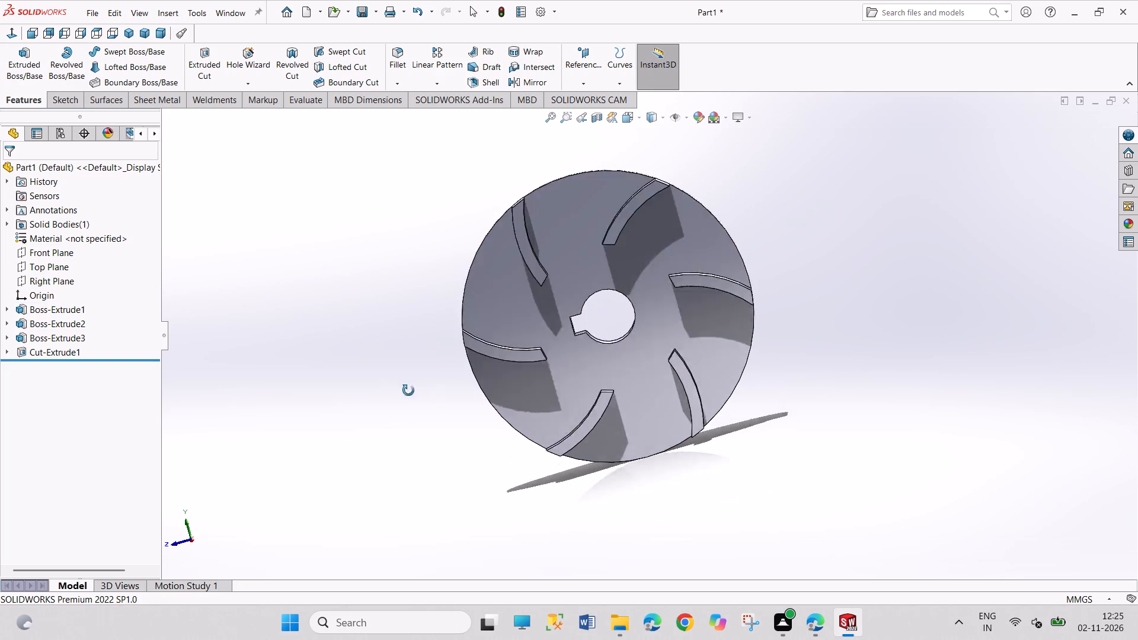
{"action": "middle_click_drag", "start_coordinate": [408, 391], "coordinate": [423, 390]}
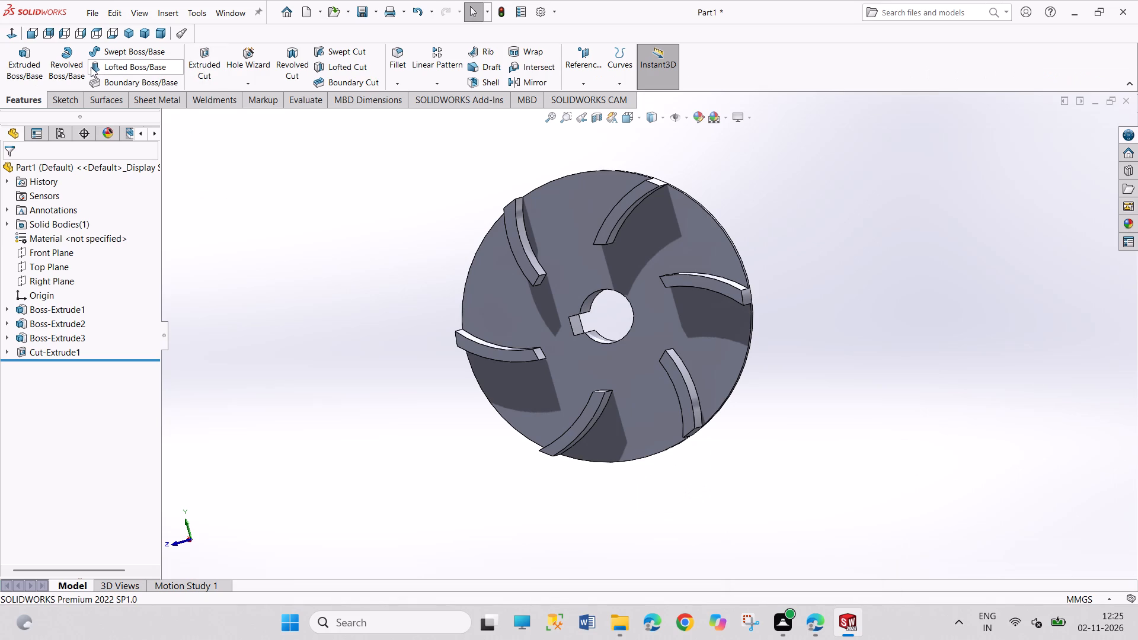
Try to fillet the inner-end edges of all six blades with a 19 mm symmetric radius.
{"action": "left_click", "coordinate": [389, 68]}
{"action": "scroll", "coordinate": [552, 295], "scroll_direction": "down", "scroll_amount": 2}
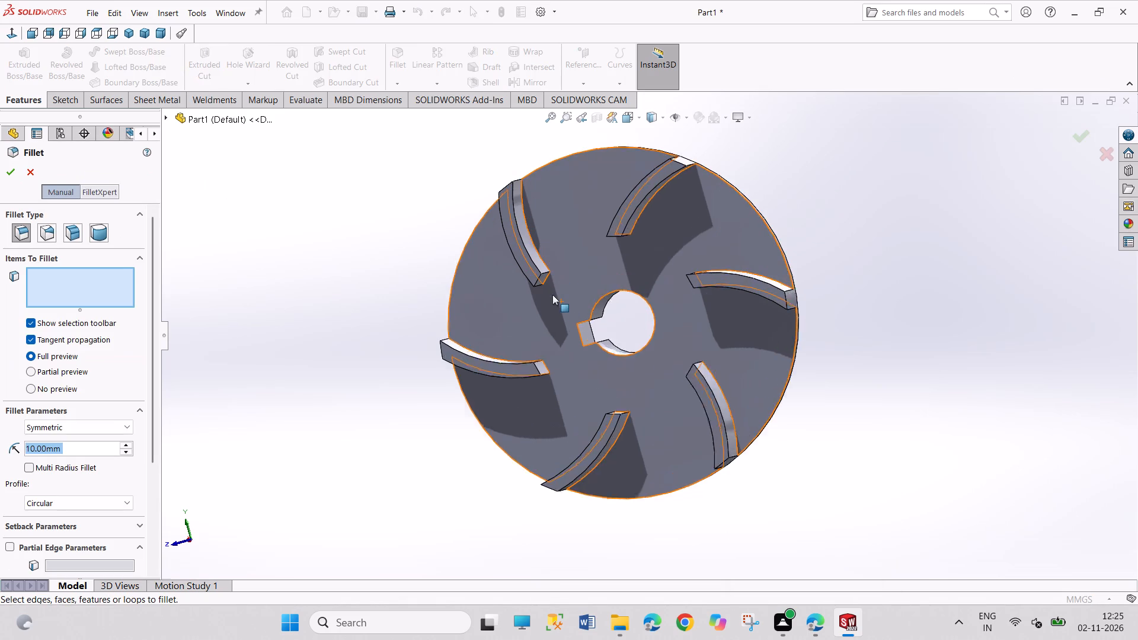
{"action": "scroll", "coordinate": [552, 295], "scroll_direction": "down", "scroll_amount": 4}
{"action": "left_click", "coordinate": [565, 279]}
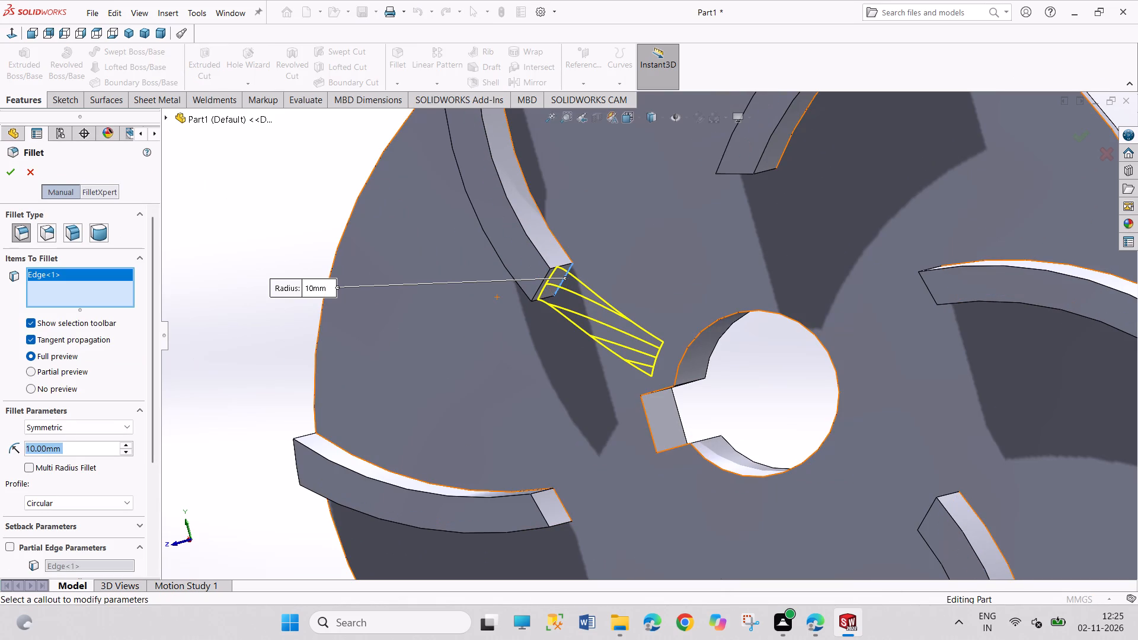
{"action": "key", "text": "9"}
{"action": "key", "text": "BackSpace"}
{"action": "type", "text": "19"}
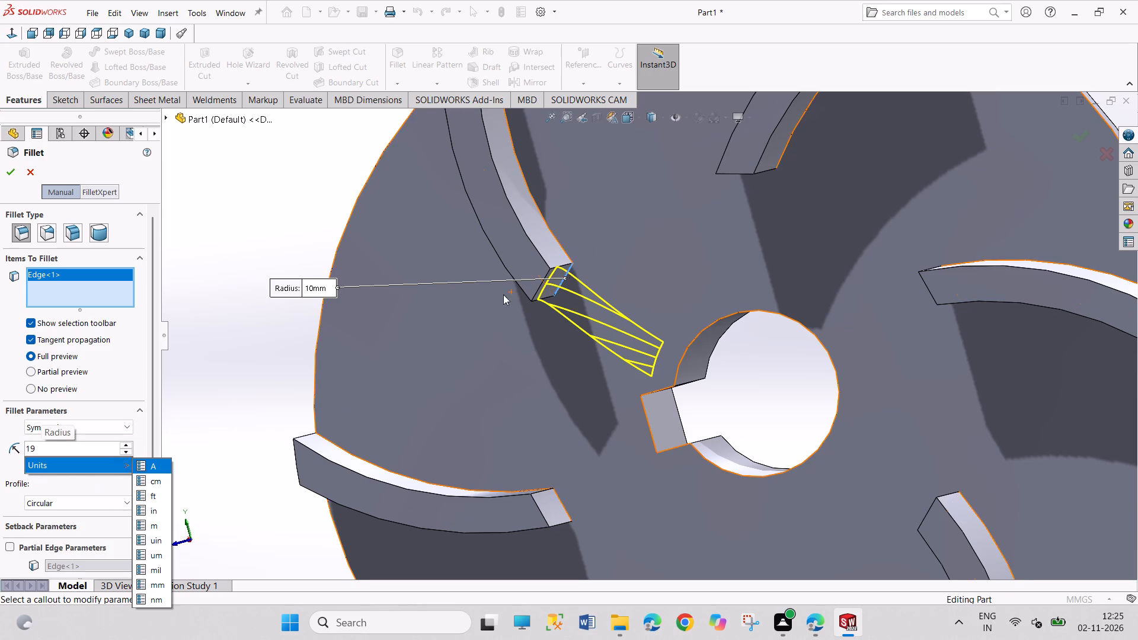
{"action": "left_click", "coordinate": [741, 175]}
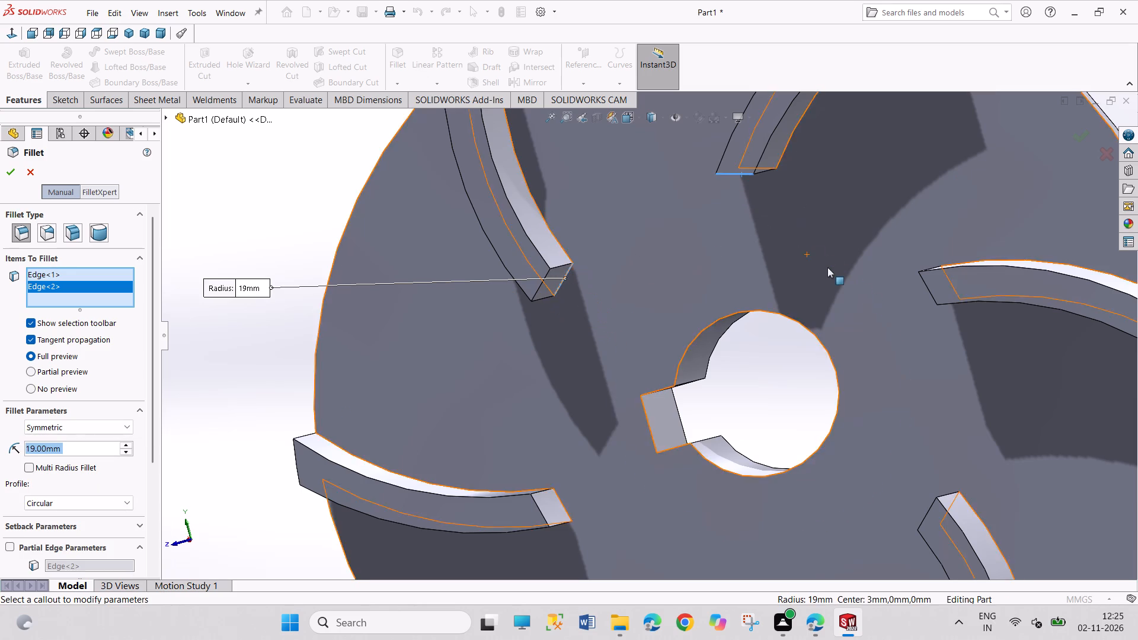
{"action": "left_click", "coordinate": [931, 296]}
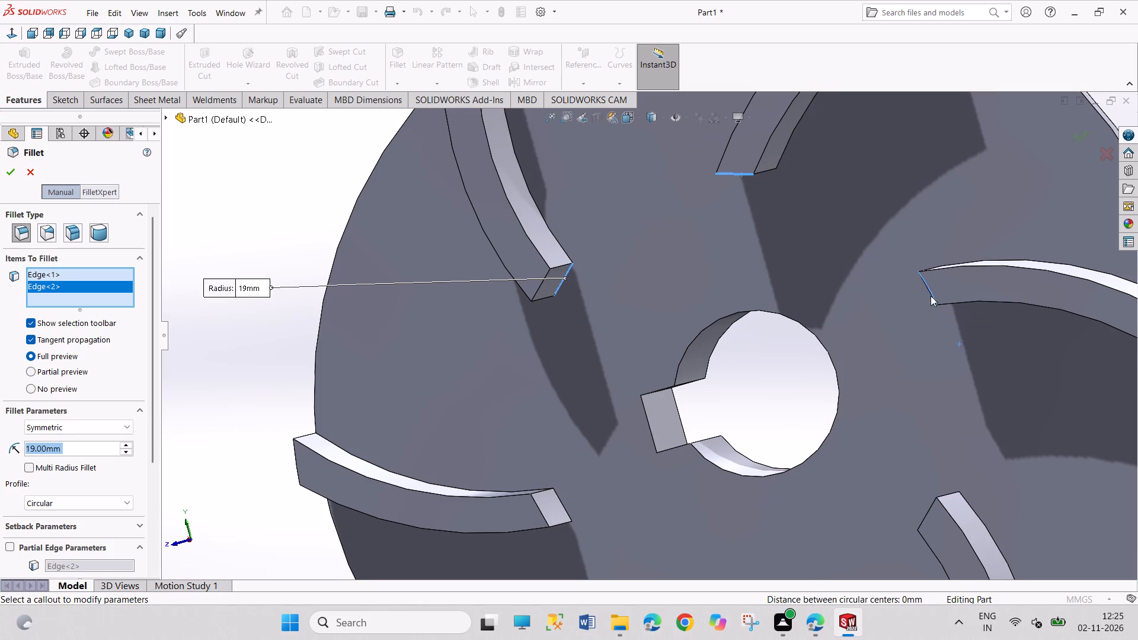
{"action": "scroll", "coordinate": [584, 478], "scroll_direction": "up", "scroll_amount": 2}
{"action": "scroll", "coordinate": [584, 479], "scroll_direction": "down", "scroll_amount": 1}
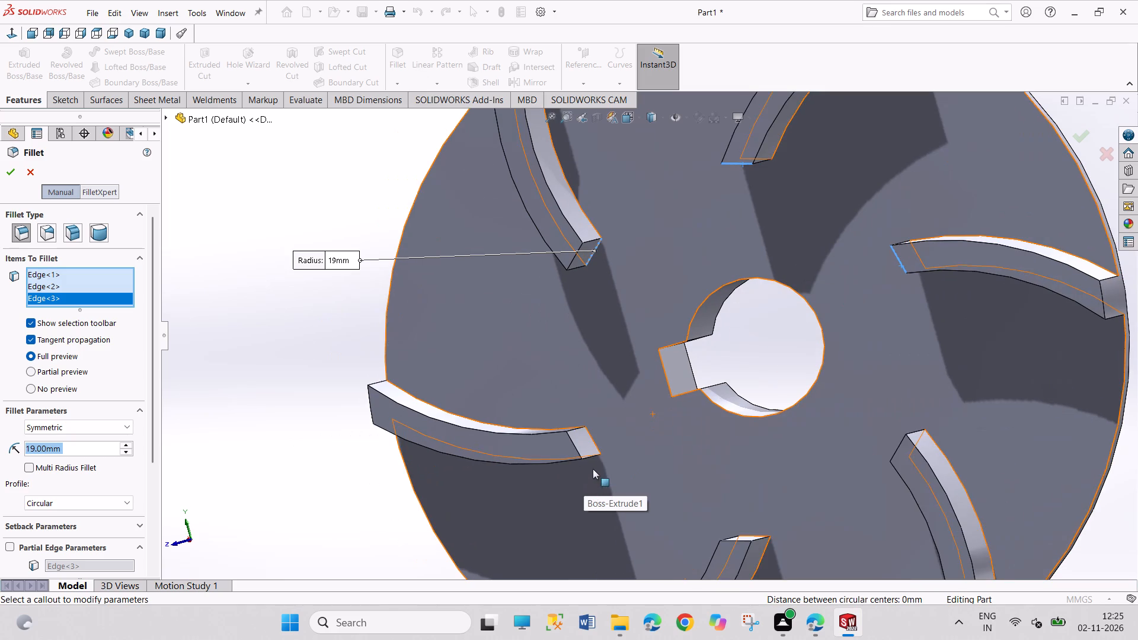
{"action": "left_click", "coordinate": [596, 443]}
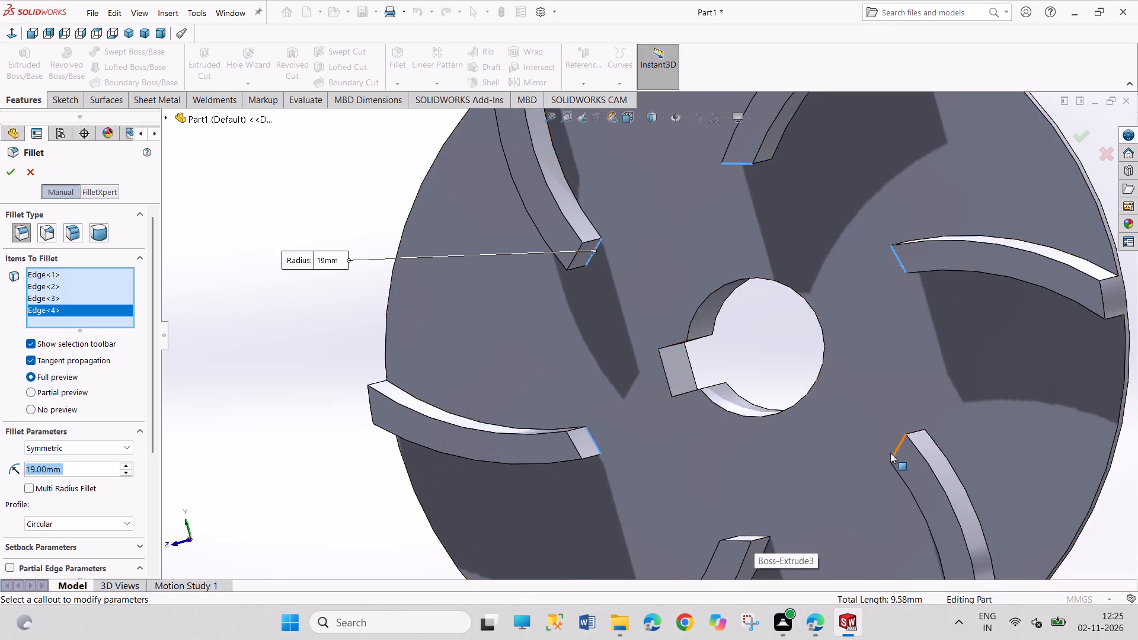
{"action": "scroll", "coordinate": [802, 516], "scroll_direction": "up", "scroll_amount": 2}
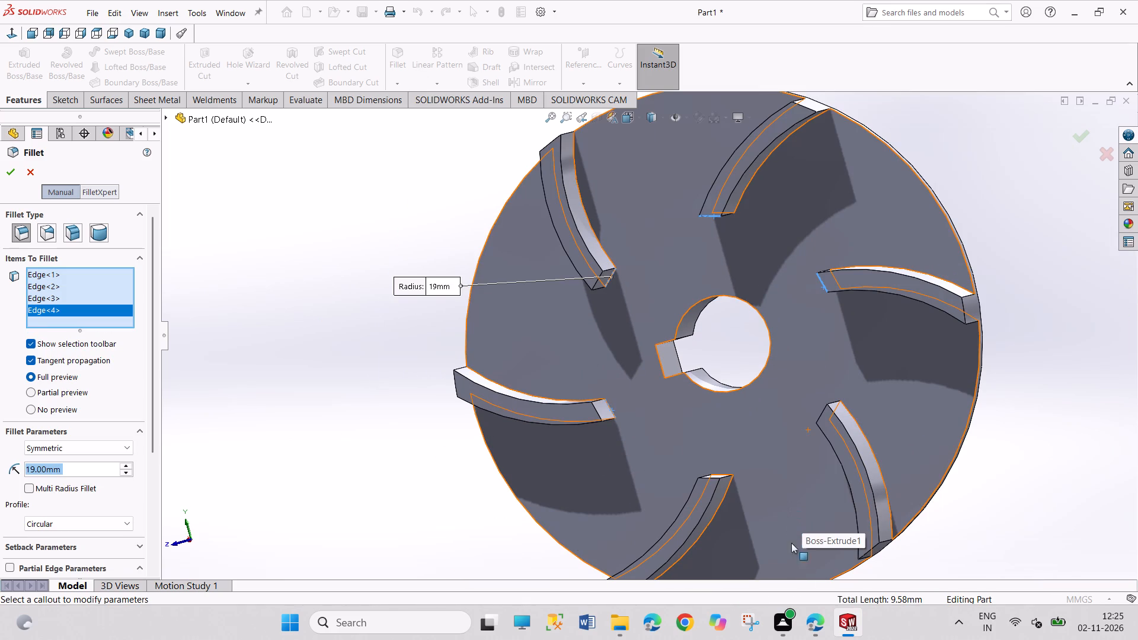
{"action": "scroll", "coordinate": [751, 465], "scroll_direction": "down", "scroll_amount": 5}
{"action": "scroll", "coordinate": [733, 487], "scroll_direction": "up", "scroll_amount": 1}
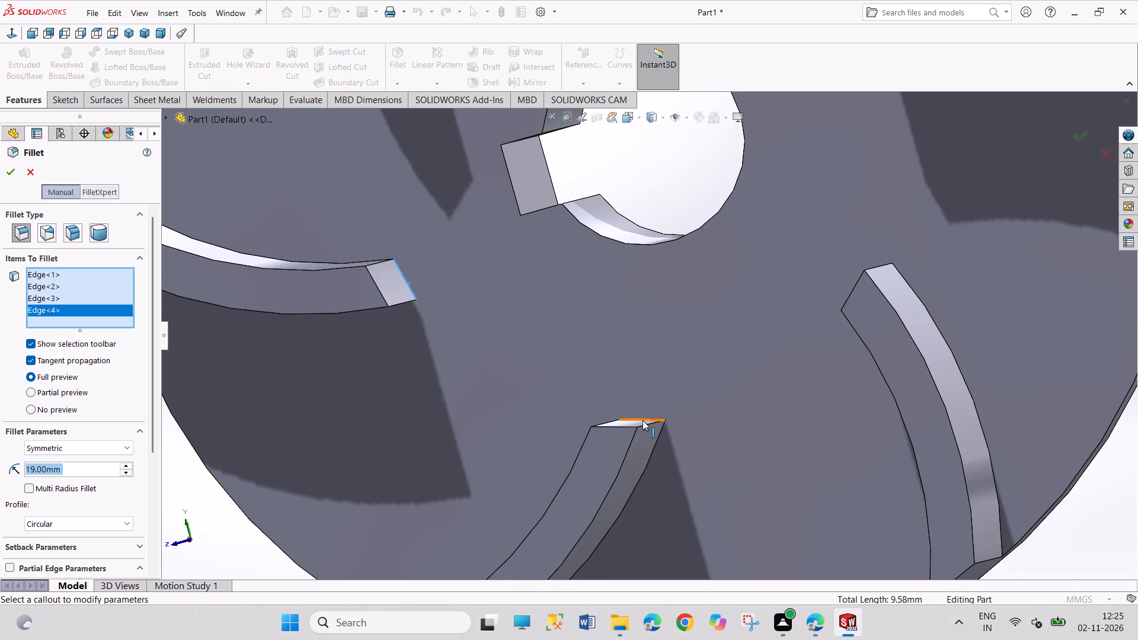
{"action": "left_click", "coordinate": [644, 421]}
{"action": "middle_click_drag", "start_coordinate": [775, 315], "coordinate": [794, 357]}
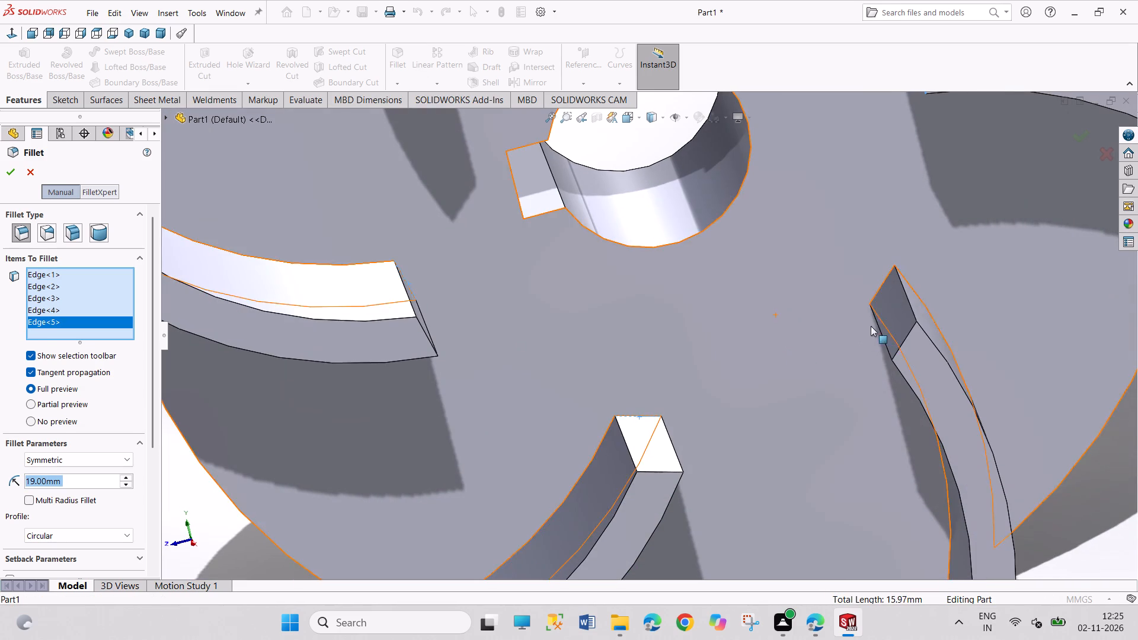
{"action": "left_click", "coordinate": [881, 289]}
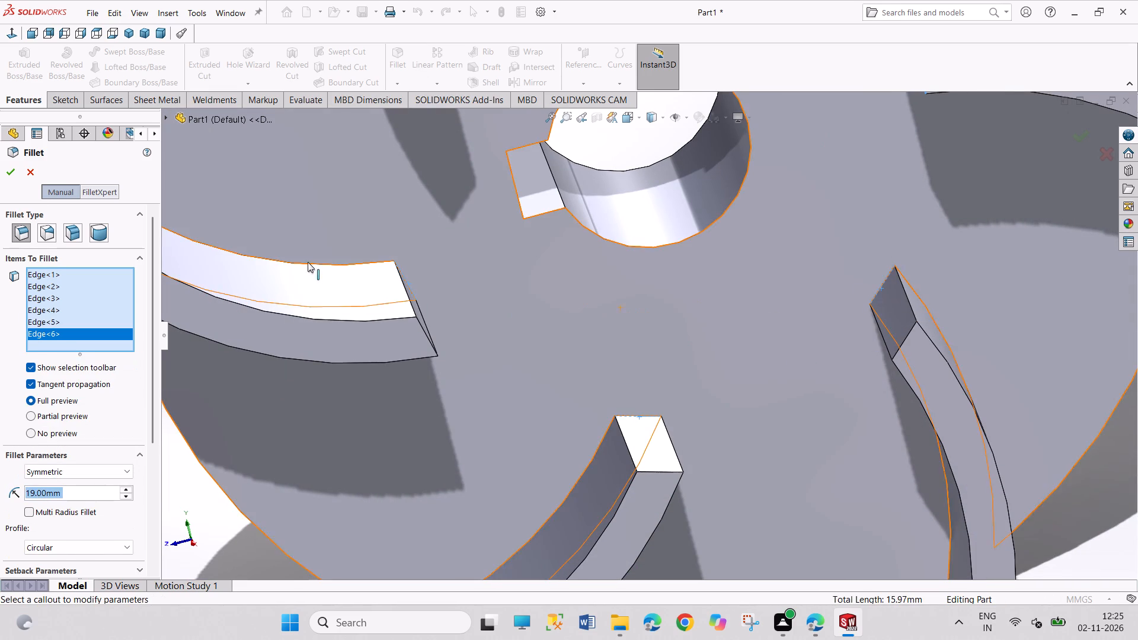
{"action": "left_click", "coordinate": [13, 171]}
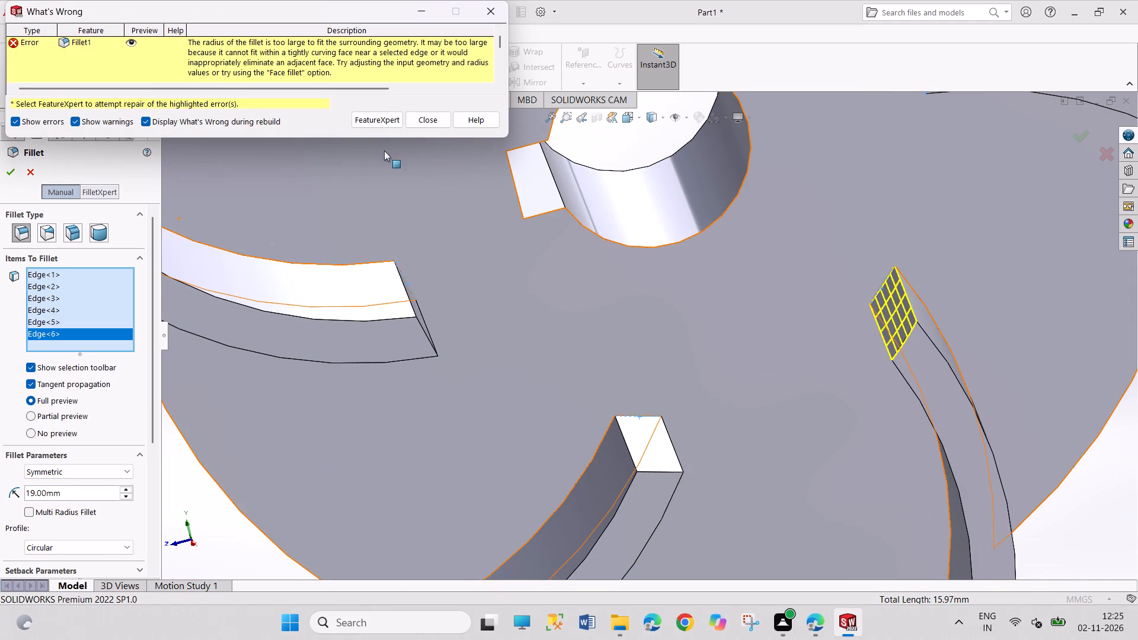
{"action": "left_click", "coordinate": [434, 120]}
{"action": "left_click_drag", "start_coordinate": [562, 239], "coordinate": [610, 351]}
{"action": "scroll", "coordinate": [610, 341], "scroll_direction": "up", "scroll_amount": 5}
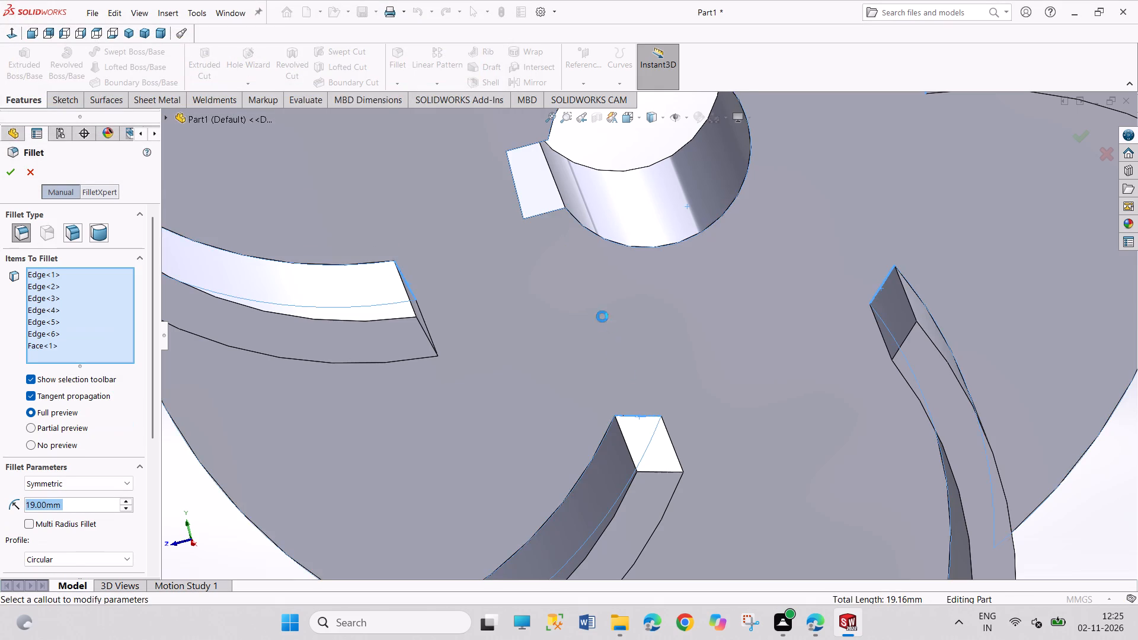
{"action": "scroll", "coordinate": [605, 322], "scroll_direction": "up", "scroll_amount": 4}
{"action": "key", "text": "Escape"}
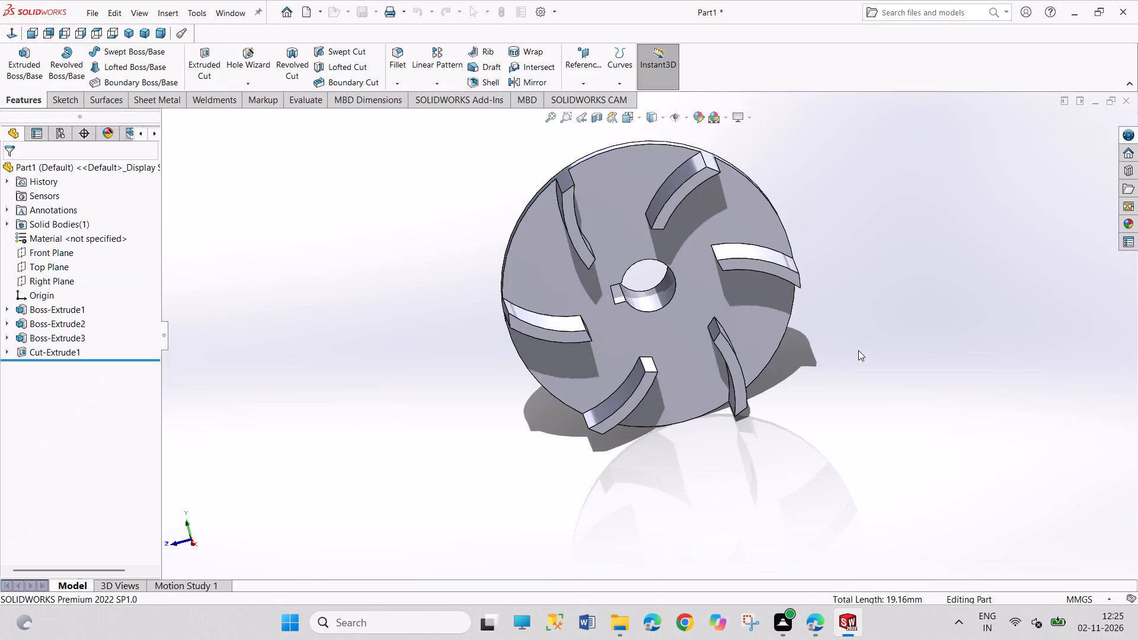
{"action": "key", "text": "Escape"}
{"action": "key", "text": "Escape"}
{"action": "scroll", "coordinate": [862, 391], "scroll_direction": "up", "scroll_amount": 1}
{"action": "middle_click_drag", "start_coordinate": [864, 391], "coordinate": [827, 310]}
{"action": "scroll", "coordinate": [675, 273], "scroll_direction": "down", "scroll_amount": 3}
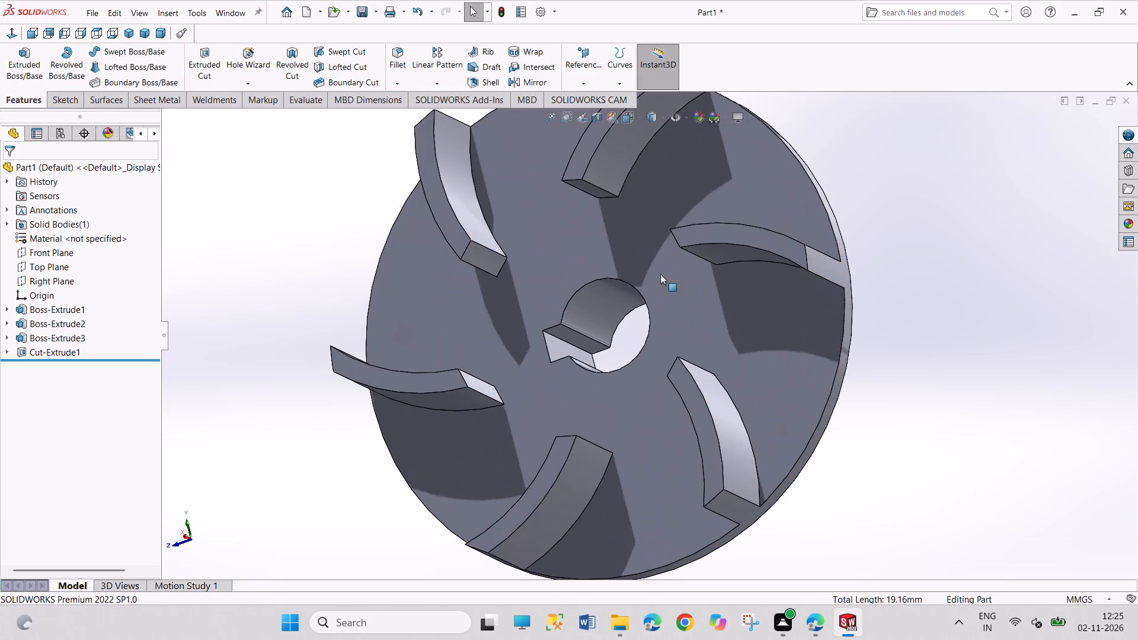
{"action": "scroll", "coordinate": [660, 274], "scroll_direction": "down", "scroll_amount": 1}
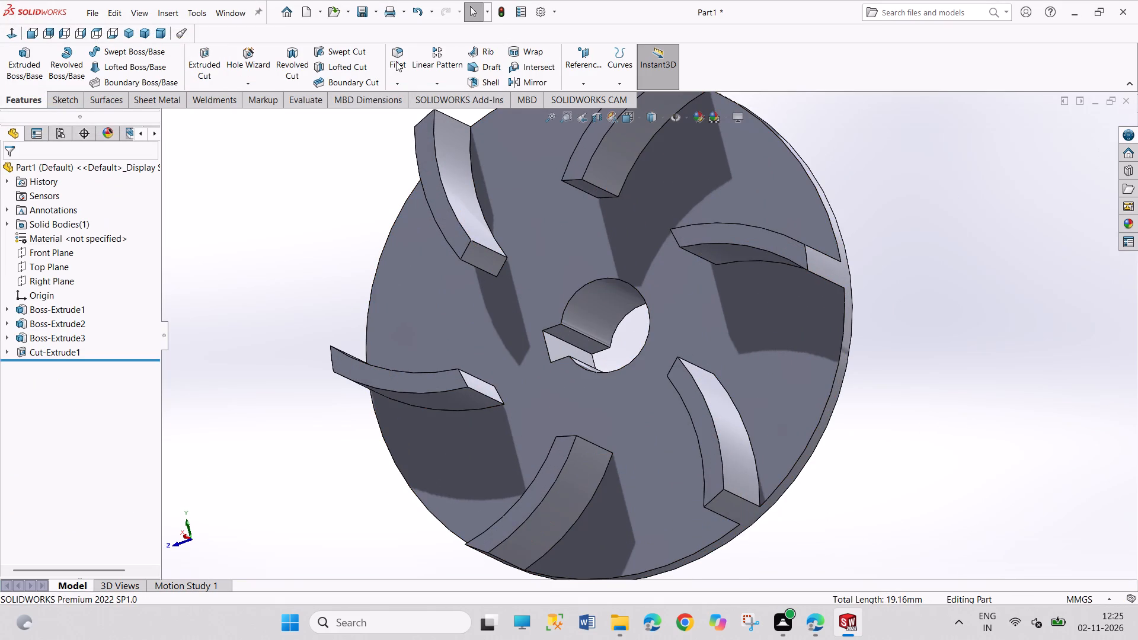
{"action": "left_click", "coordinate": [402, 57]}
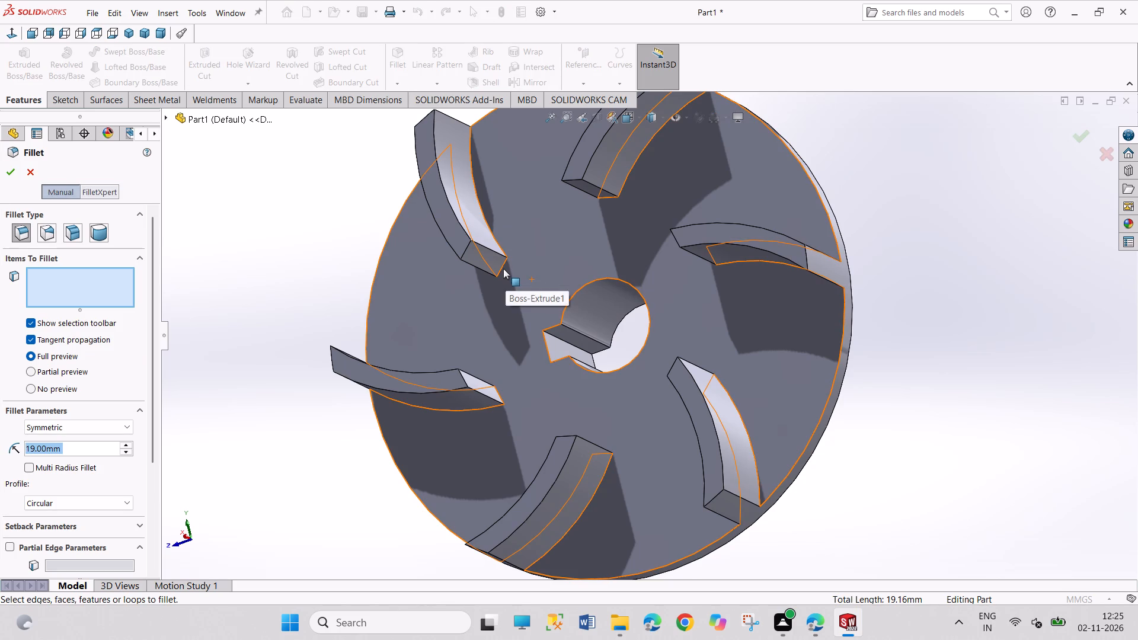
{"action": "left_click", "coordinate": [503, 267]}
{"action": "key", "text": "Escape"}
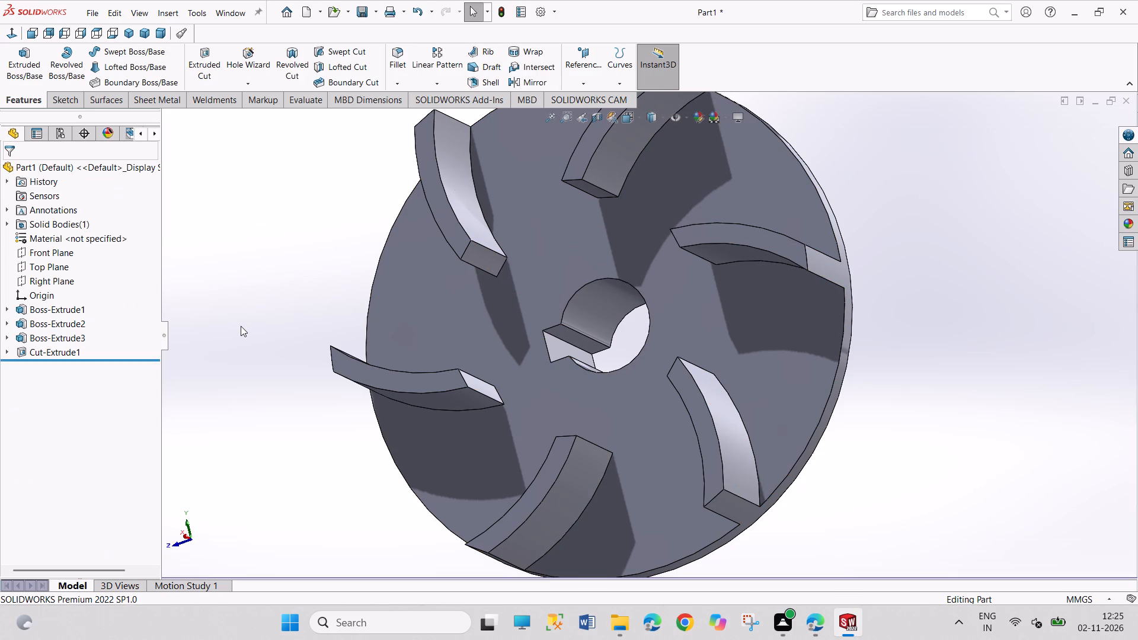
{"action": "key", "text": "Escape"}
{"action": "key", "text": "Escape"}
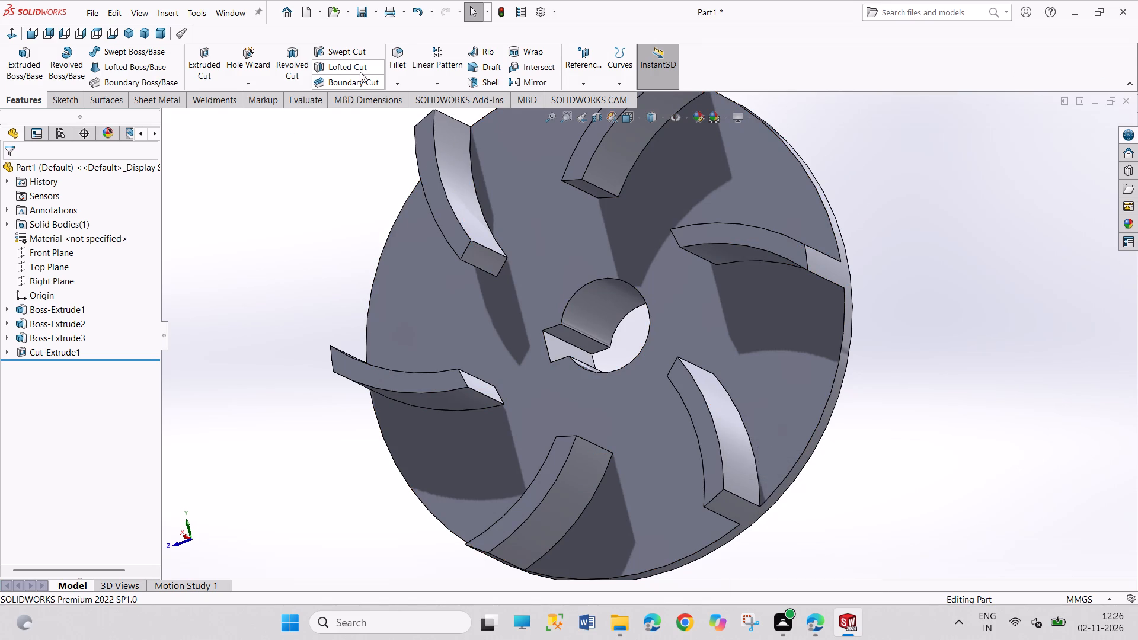
Fillet the edges where the inner ends of all six blades meet the disc with a 3 mm symmetric radius.
{"action": "left_click", "coordinate": [395, 53]}
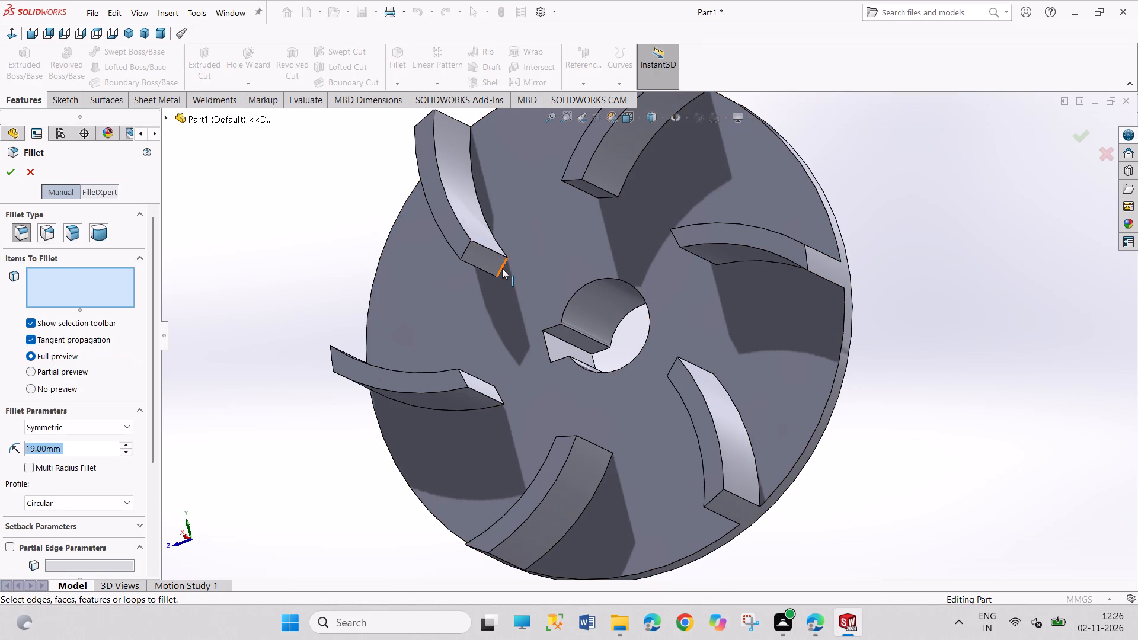
{"action": "left_click", "coordinate": [502, 268]}
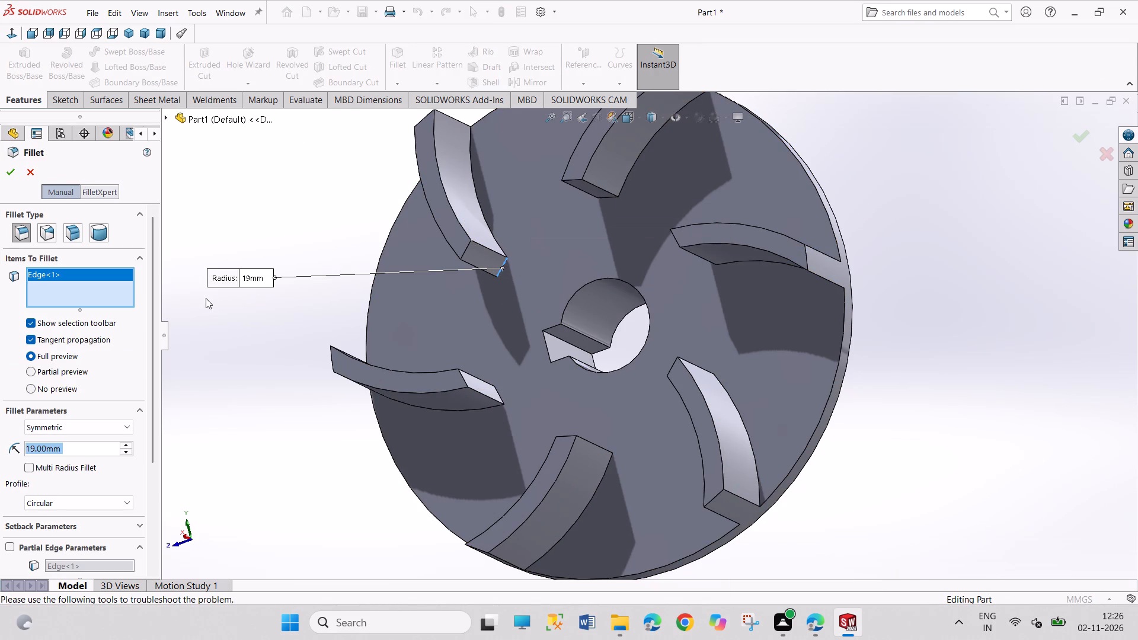
{"action": "key", "text": "3"}
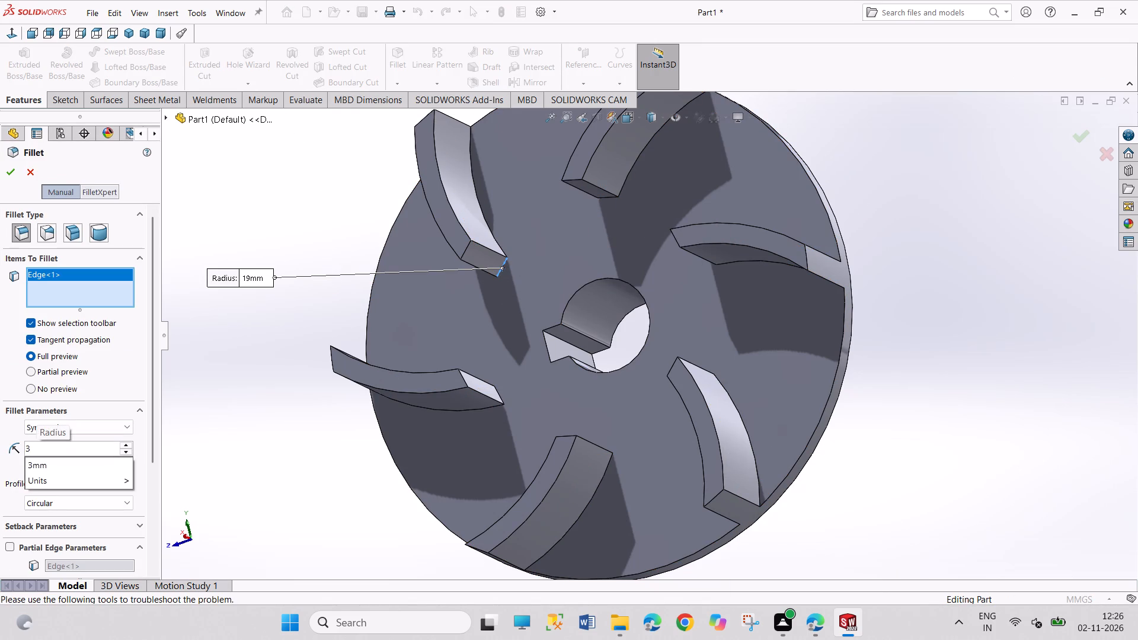
{"action": "left_click", "coordinate": [609, 199]}
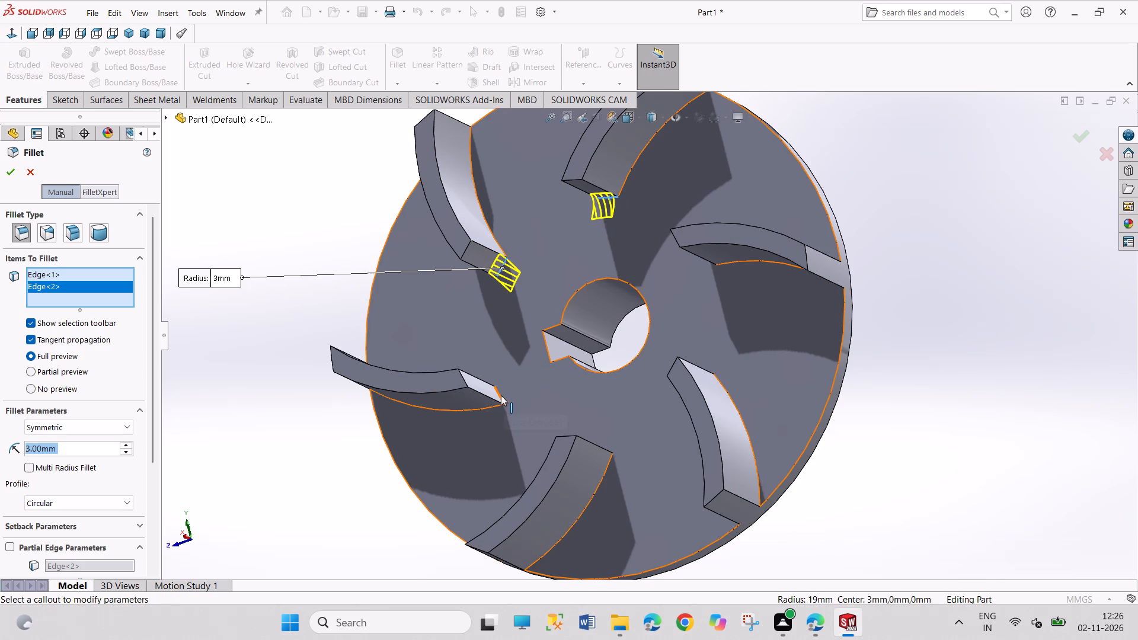
{"action": "left_click", "coordinate": [501, 395]}
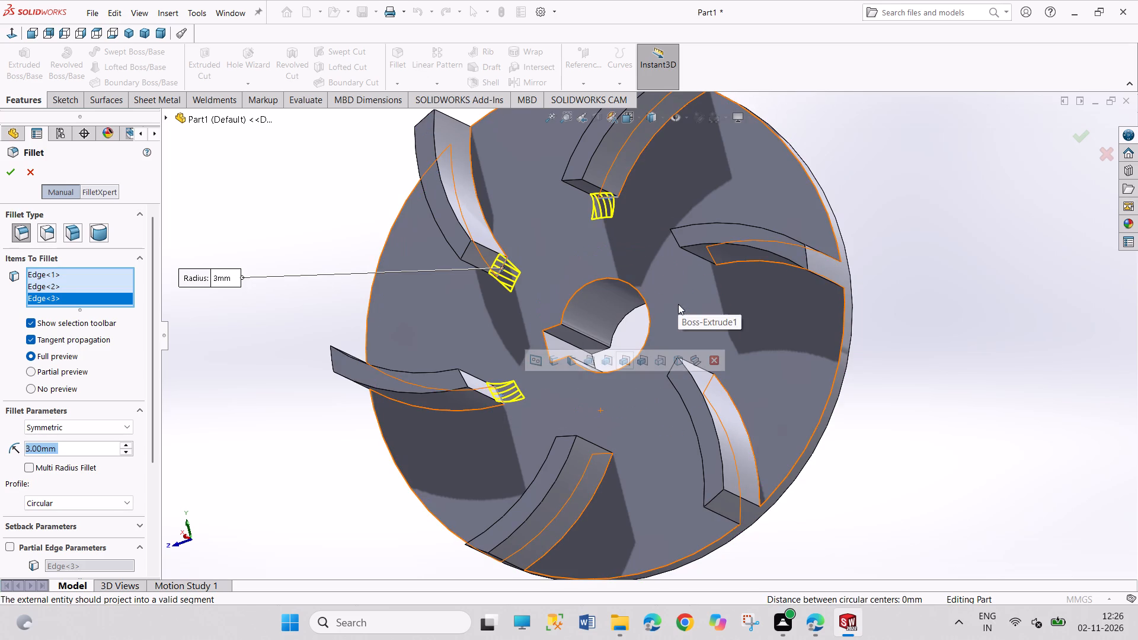
{"action": "middle_click_drag", "start_coordinate": [918, 364], "coordinate": [942, 373]}
{"action": "scroll", "coordinate": [940, 373], "scroll_direction": "up", "scroll_amount": 1}
{"action": "middle_click_drag", "start_coordinate": [942, 373], "coordinate": [964, 383]}
{"action": "scroll", "coordinate": [723, 297], "scroll_direction": "down", "scroll_amount": 5}
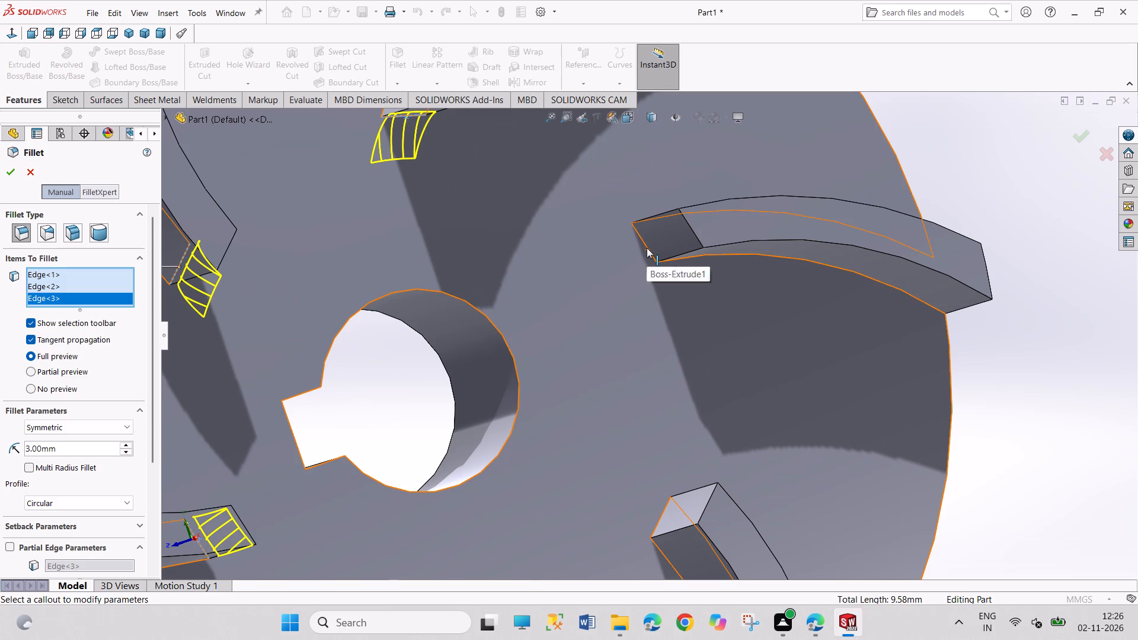
{"action": "left_click", "coordinate": [647, 248]}
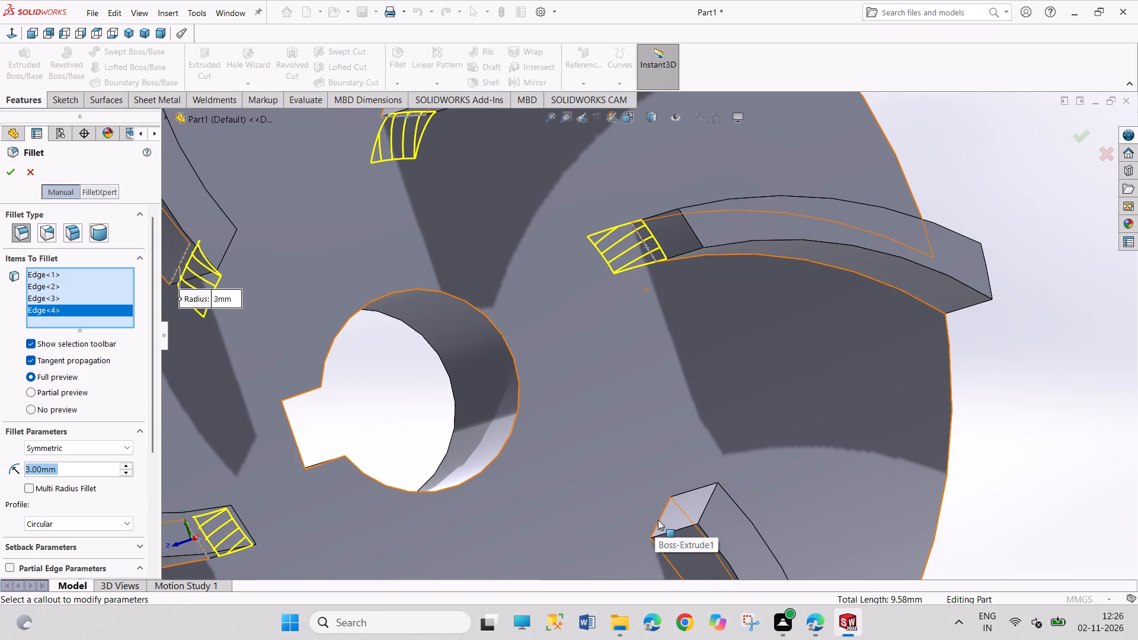
{"action": "left_click", "coordinate": [660, 520]}
{"action": "scroll", "coordinate": [619, 506], "scroll_direction": "up", "scroll_amount": 4}
{"action": "middle_click_drag", "start_coordinate": [578, 470], "coordinate": [565, 543]}
{"action": "left_click", "coordinate": [550, 494]}
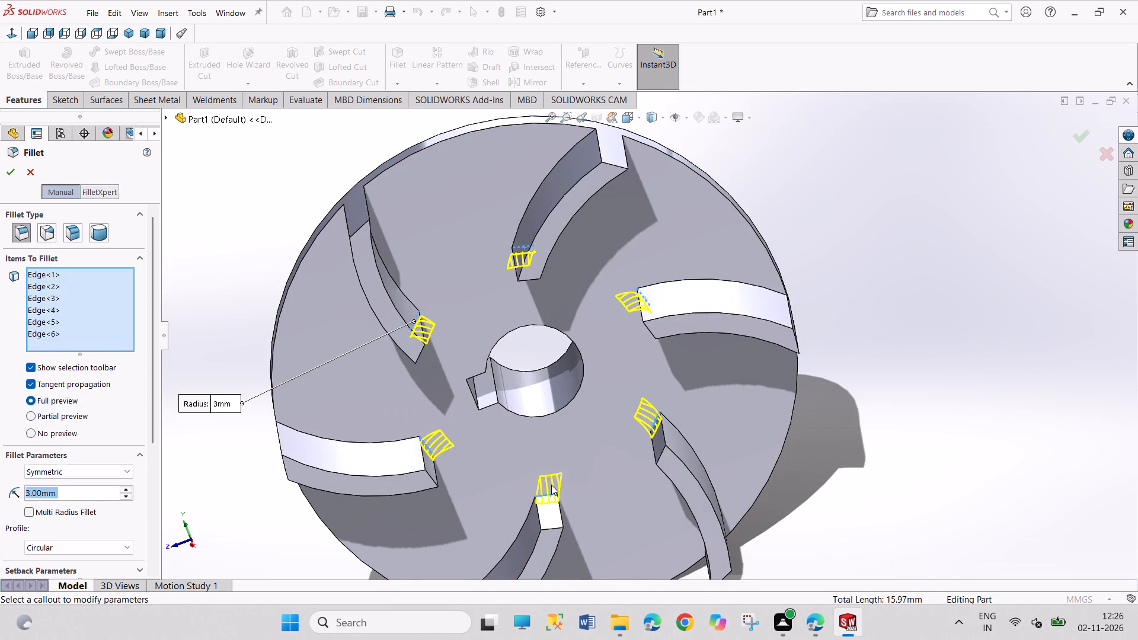
{"action": "left_click", "coordinate": [5, 172]}
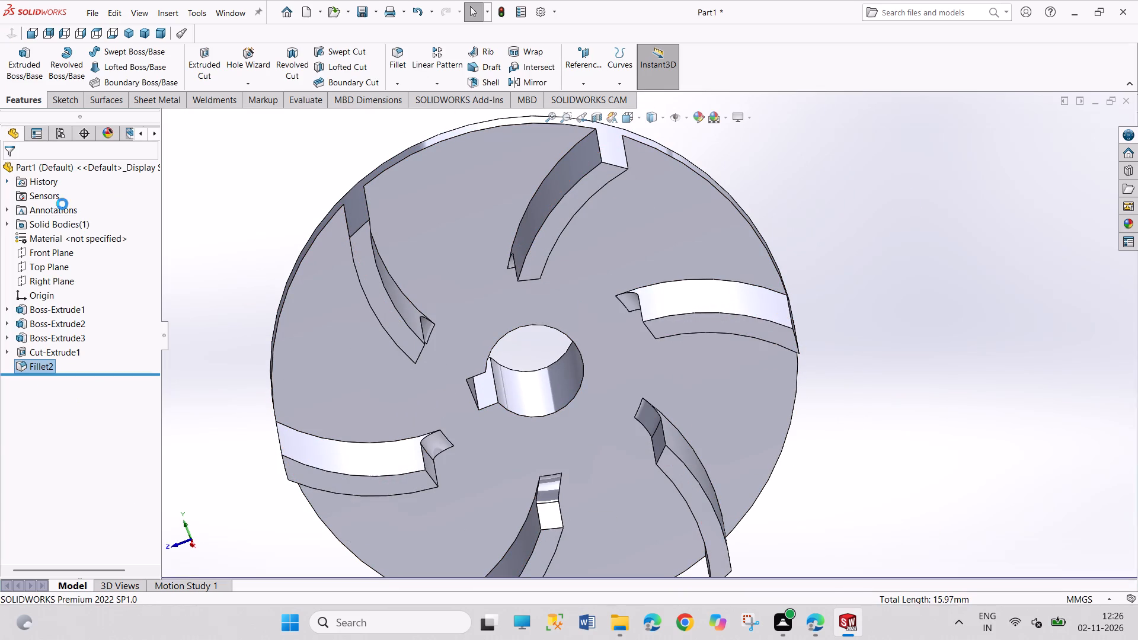
Inspect the filleted inner ends of the blades and the hub side of the impeller.
{"action": "left_click_drag", "start_coordinate": [196, 209], "coordinate": [280, 375]}
{"action": "scroll", "coordinate": [287, 387], "scroll_direction": "up", "scroll_amount": 5}
{"action": "middle_click_drag", "start_coordinate": [615, 494], "coordinate": [602, 439]}
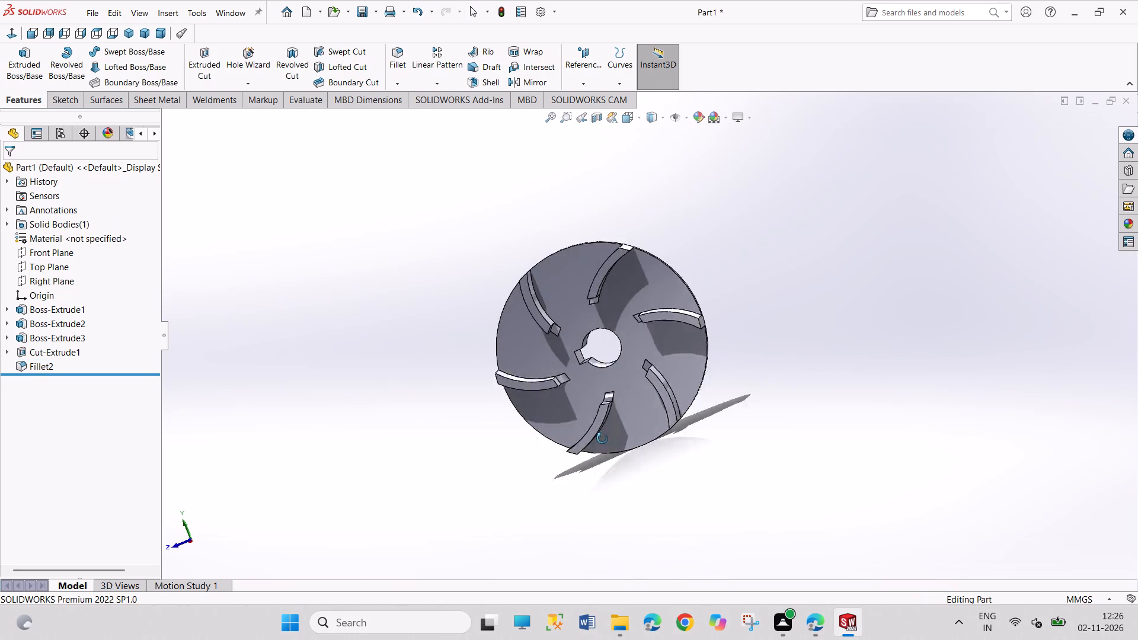
{"action": "middle_click_drag", "start_coordinate": [602, 439], "coordinate": [596, 357]}
{"action": "scroll", "coordinate": [625, 321], "scroll_direction": "down", "scroll_amount": 3}
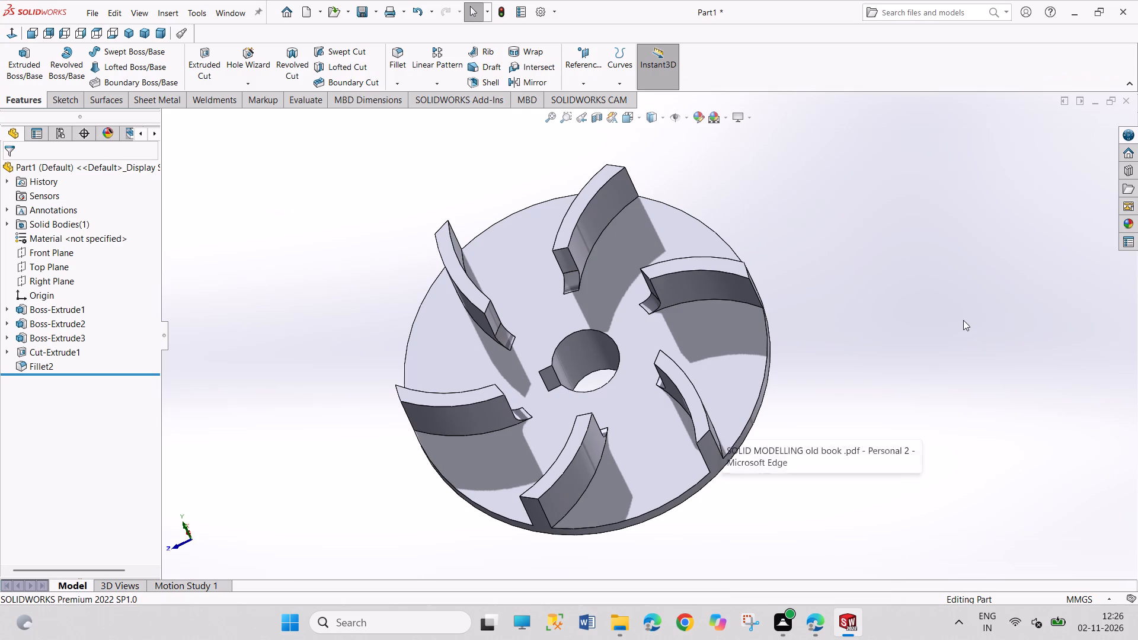
{"action": "middle_click_drag", "start_coordinate": [963, 321], "coordinate": [791, 249]}
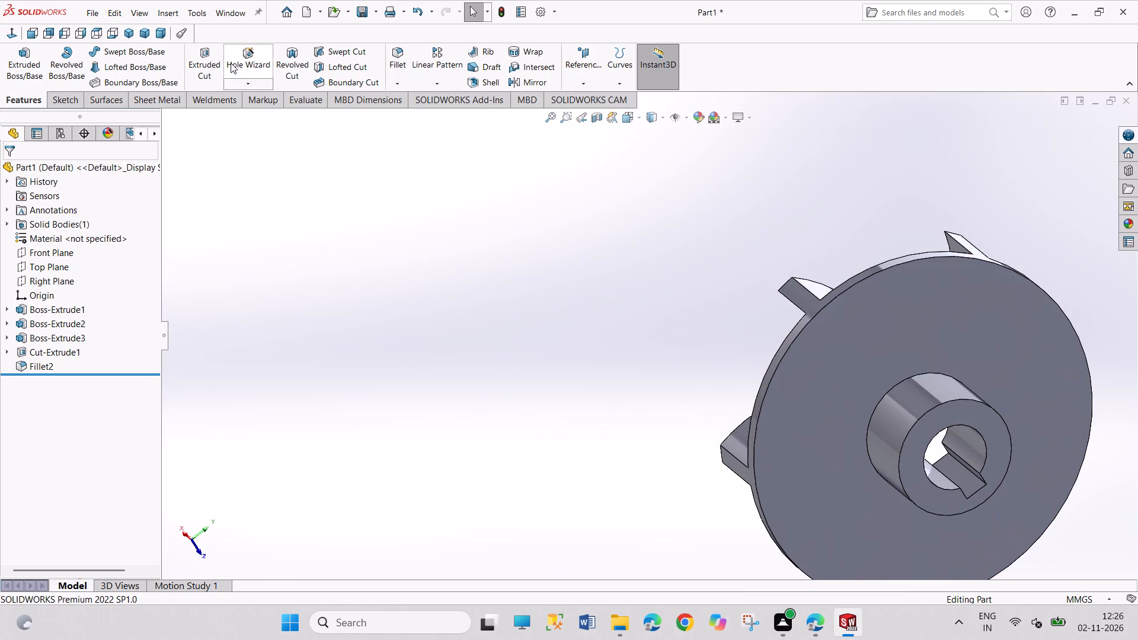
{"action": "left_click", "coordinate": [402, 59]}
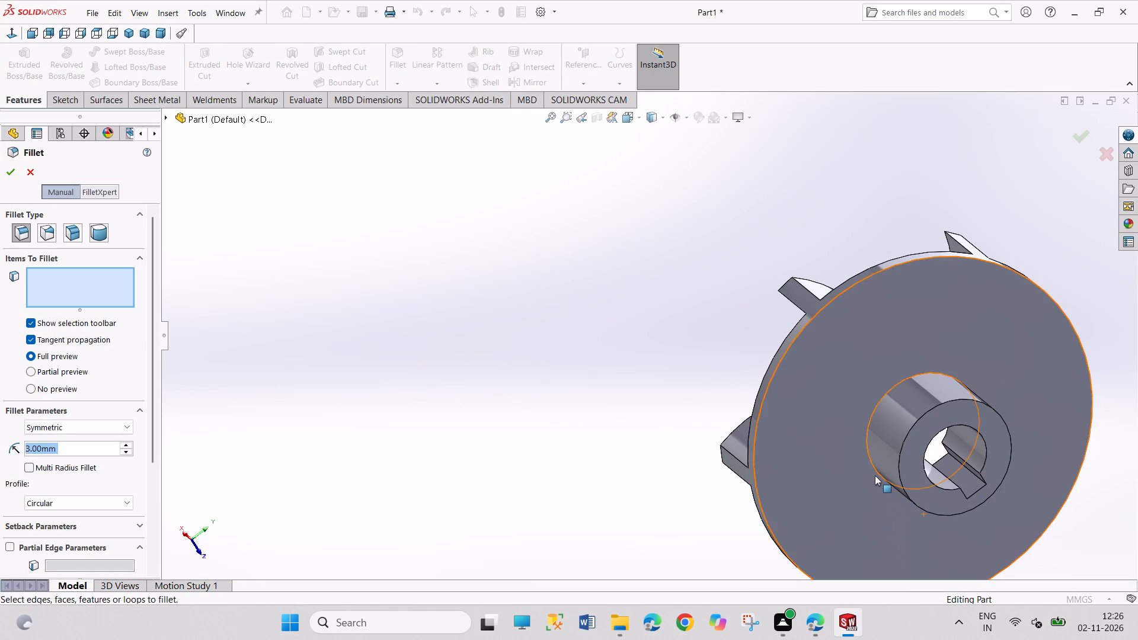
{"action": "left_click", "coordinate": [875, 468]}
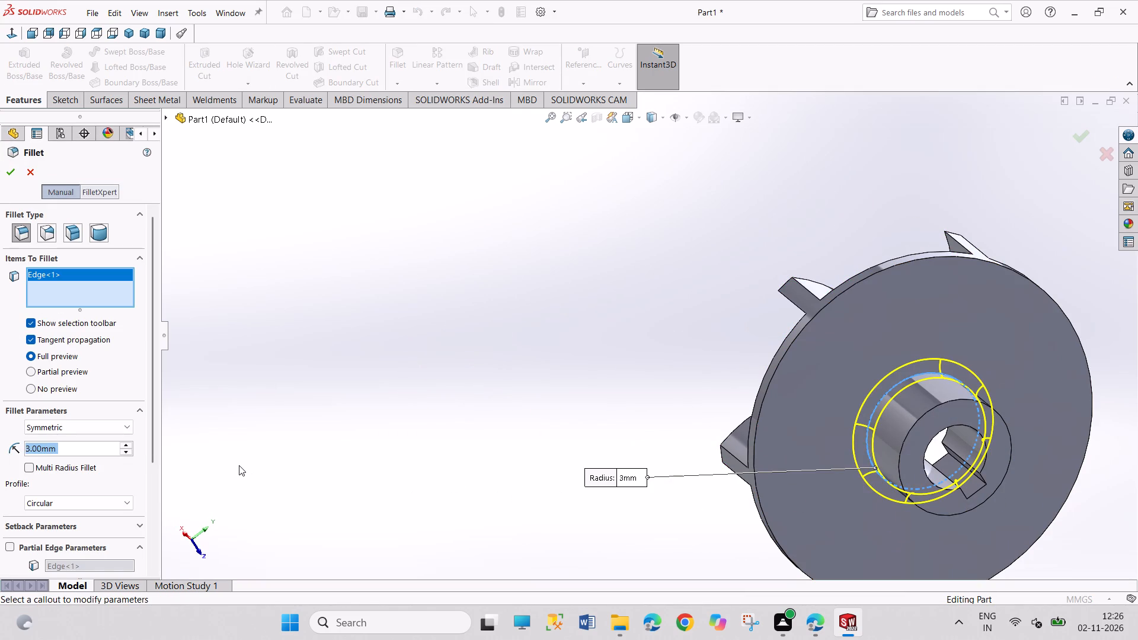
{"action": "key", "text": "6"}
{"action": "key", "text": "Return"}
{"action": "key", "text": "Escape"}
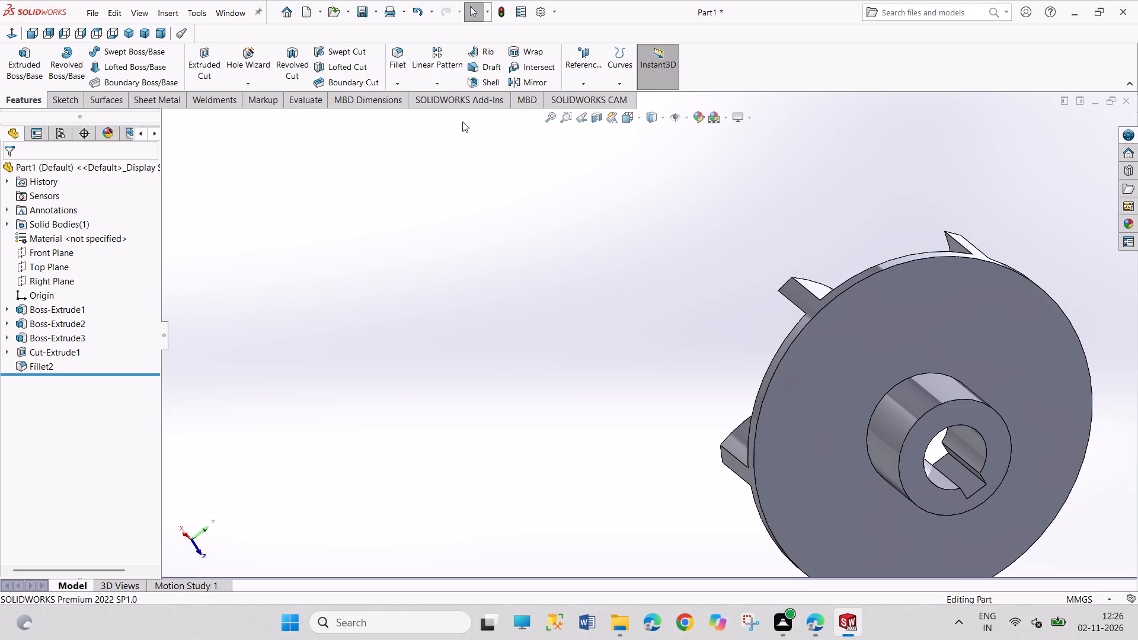
Fillet the circular edge where the hub meets the disc with a 6 mm symmetric radius.
{"action": "left_click", "coordinate": [392, 50]}
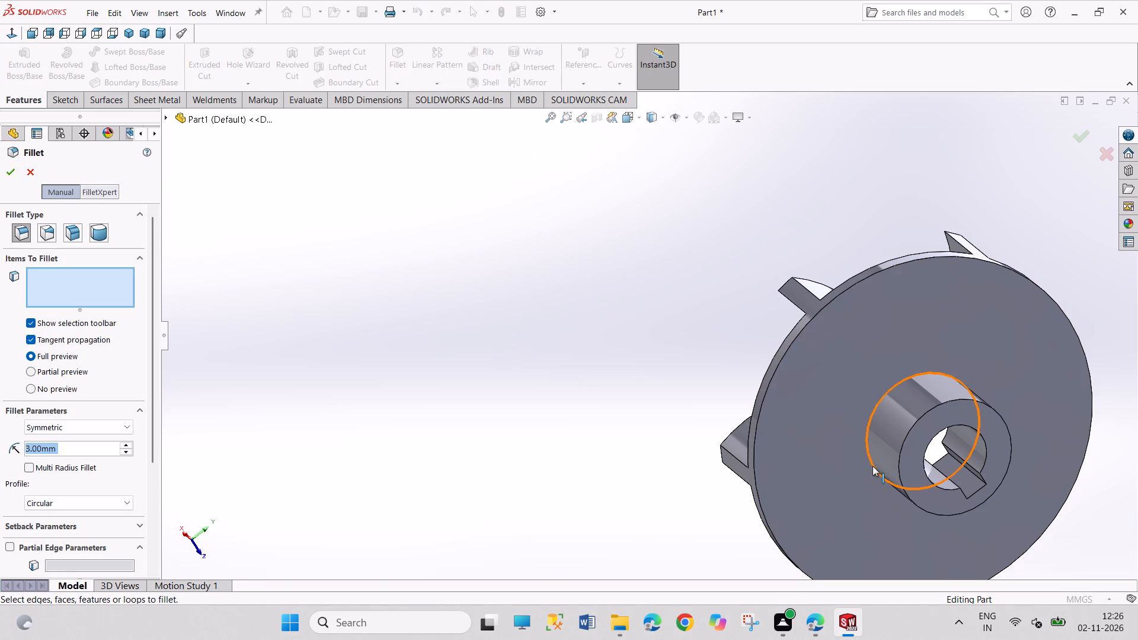
{"action": "left_click", "coordinate": [872, 466]}
{"action": "key", "text": "6"}
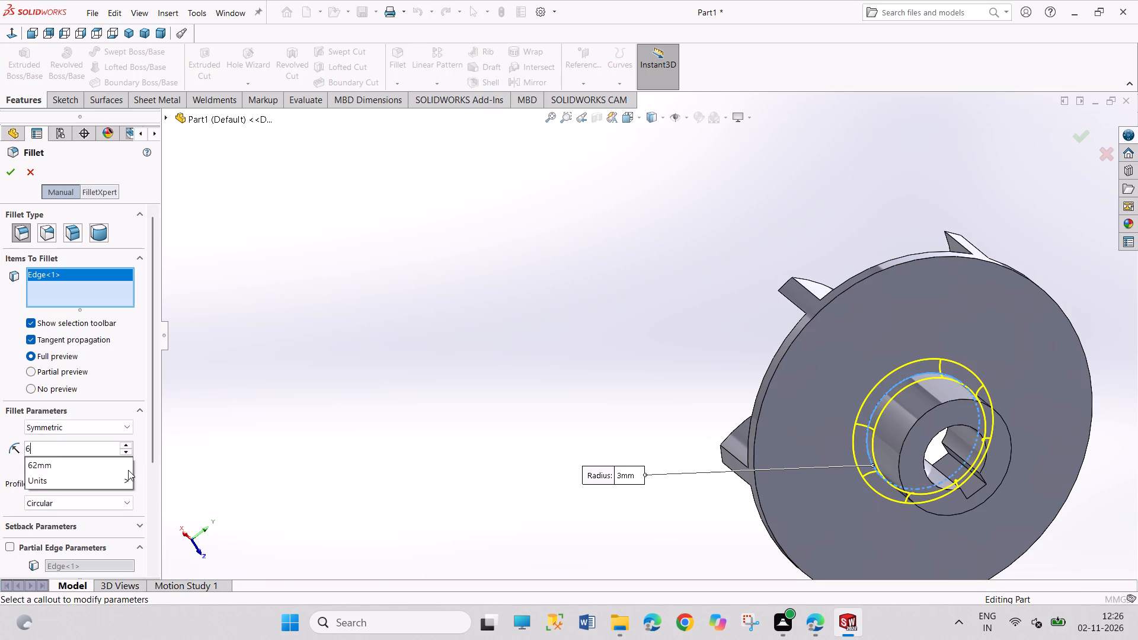
{"action": "key", "text": "Return"}
{"action": "left_click", "coordinate": [11, 174]}
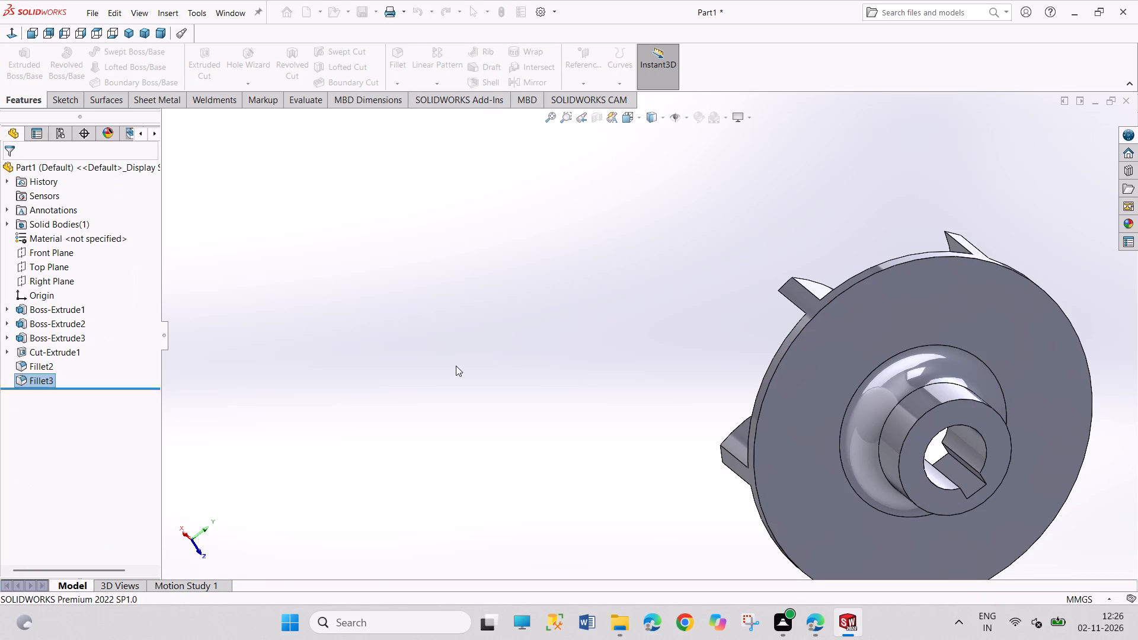
{"action": "left_click_drag", "start_coordinate": [456, 366], "coordinate": [544, 545]}
Save the part under the file name IMPELLER.
{"action": "key", "text": "ctrl+s"}
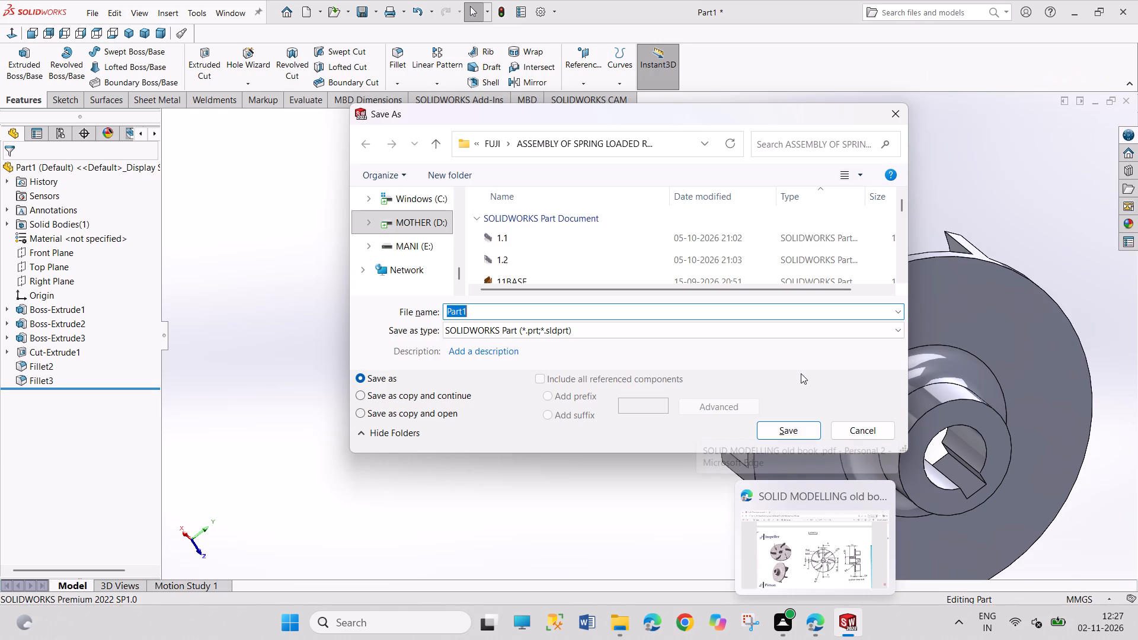
{"action": "type", "text": "IM"}
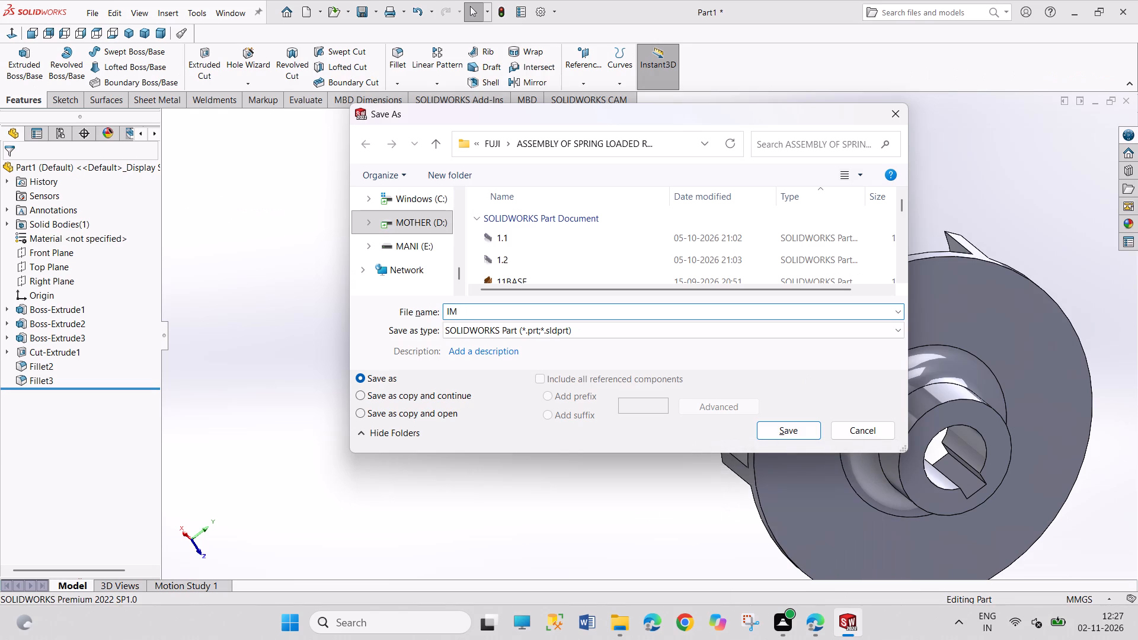
{"action": "type", "text": "PE"}
{"action": "type", "text": "LLER"}
{"action": "key", "text": "Return"}
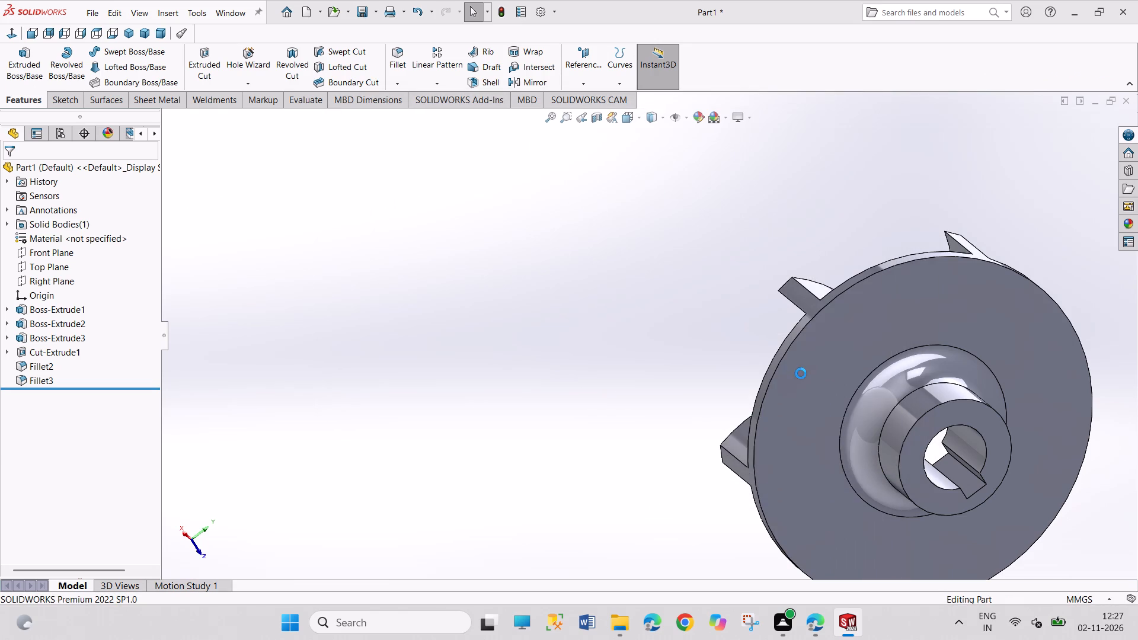
{"action": "left_click_drag", "start_coordinate": [675, 280], "coordinate": [722, 422]}
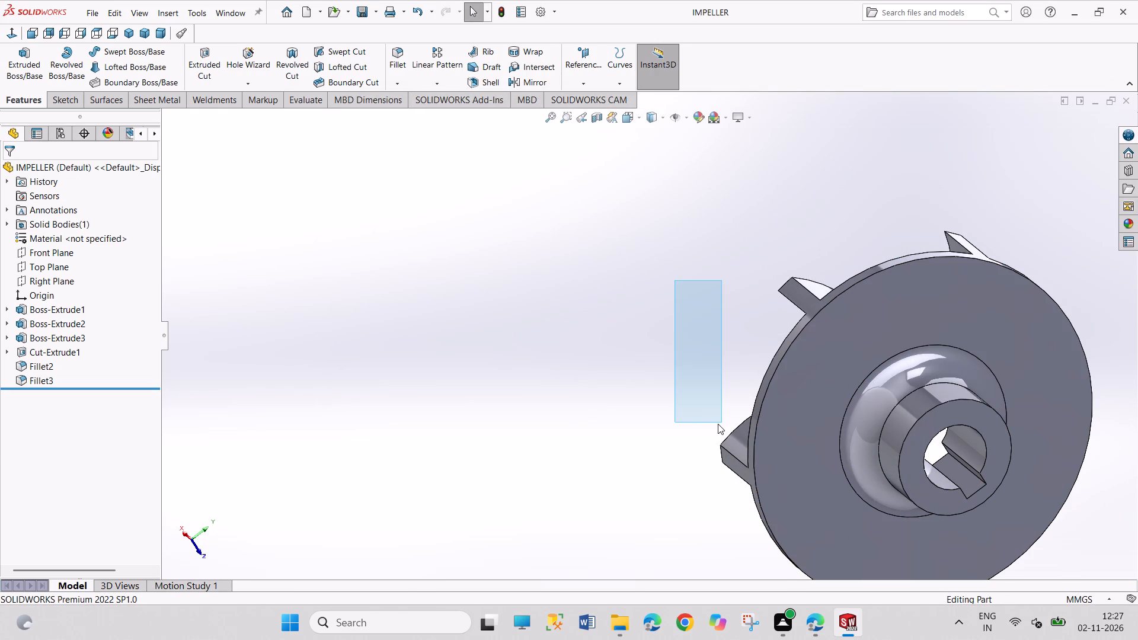
{"action": "key", "text": "ctrl+s"}
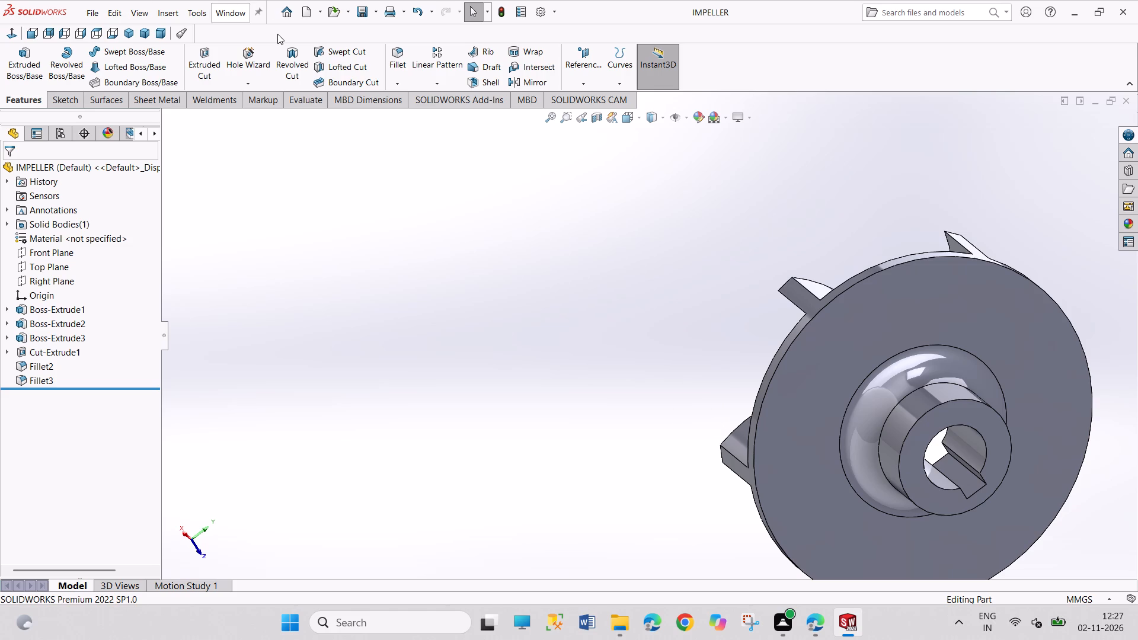
Create a new drawing document on a standard A4 (ANSI) Landscape sheet.
{"action": "key", "text": "ctrl+n"}
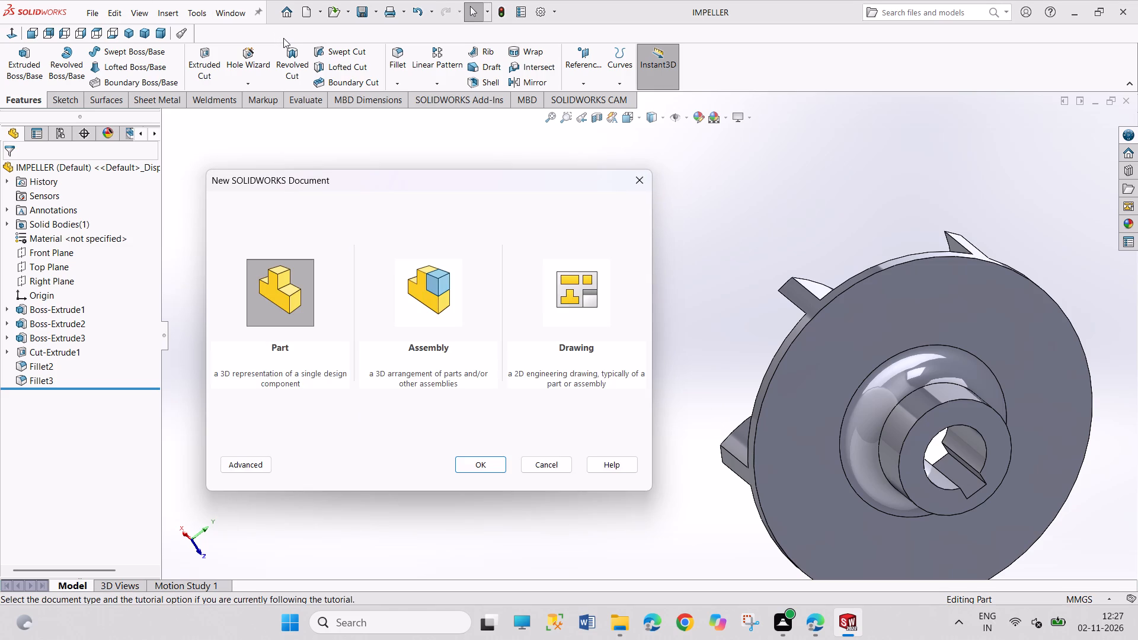
{"action": "key", "text": "Right"}
{"action": "key", "text": "Right"}
{"action": "key", "text": "Return"}
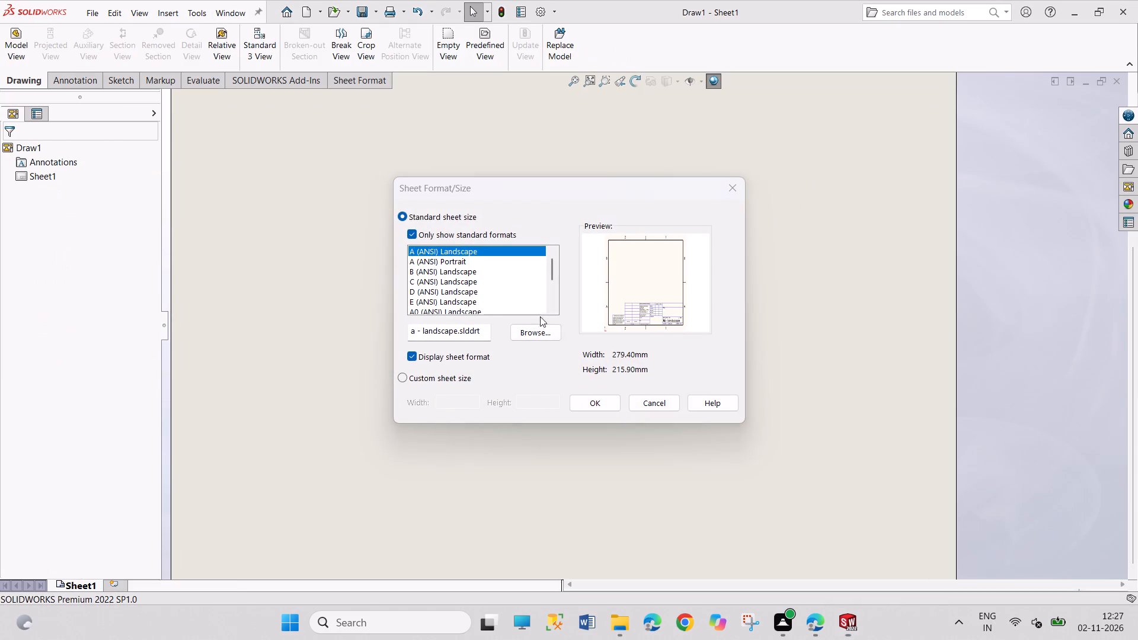
{"action": "scroll", "coordinate": [481, 287], "scroll_direction": "down", "scroll_amount": 4}
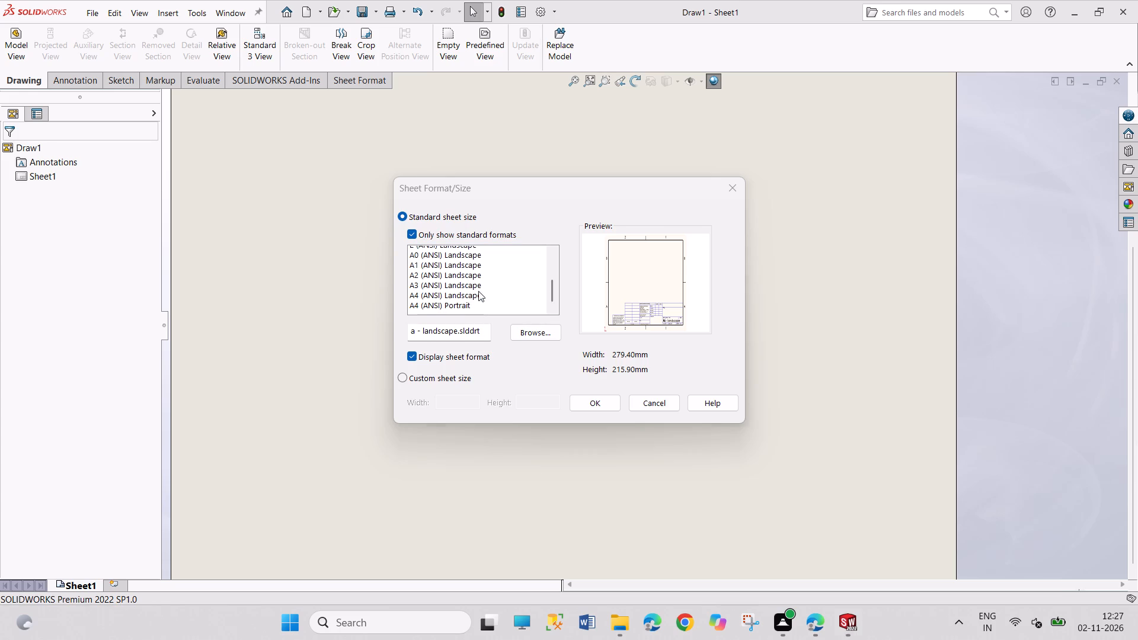
{"action": "left_click", "coordinate": [478, 291]}
{"action": "left_click", "coordinate": [576, 398]}
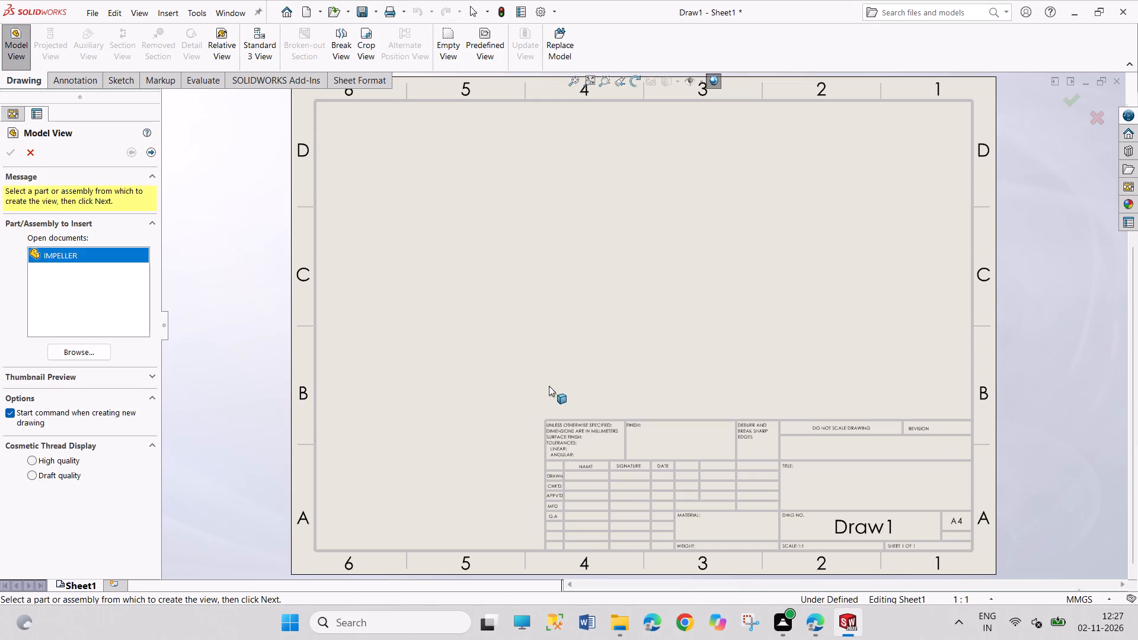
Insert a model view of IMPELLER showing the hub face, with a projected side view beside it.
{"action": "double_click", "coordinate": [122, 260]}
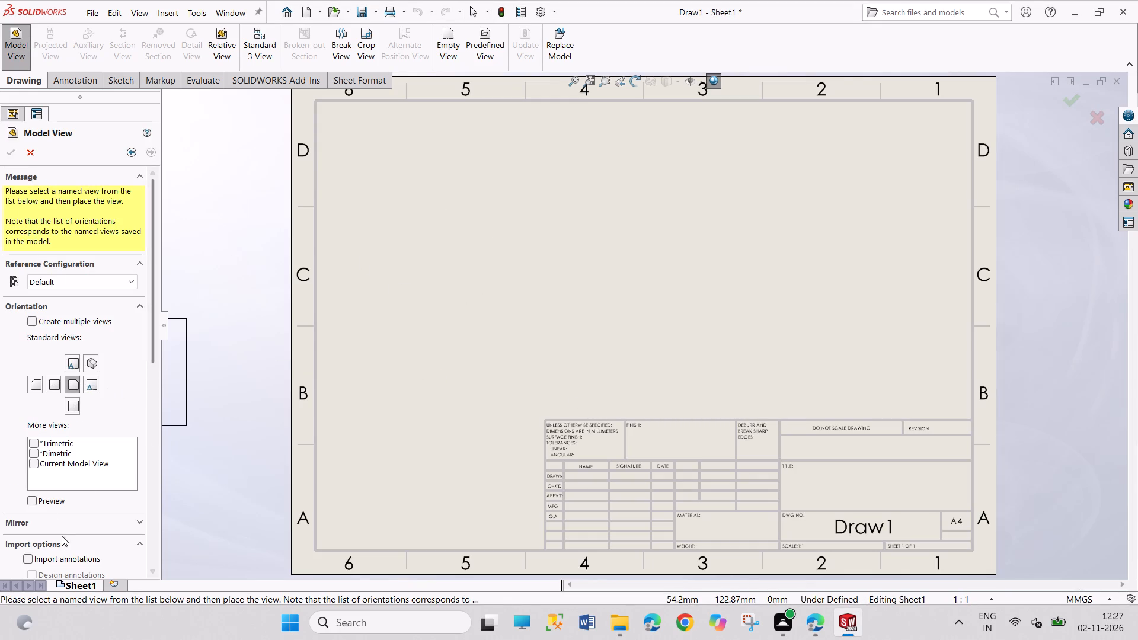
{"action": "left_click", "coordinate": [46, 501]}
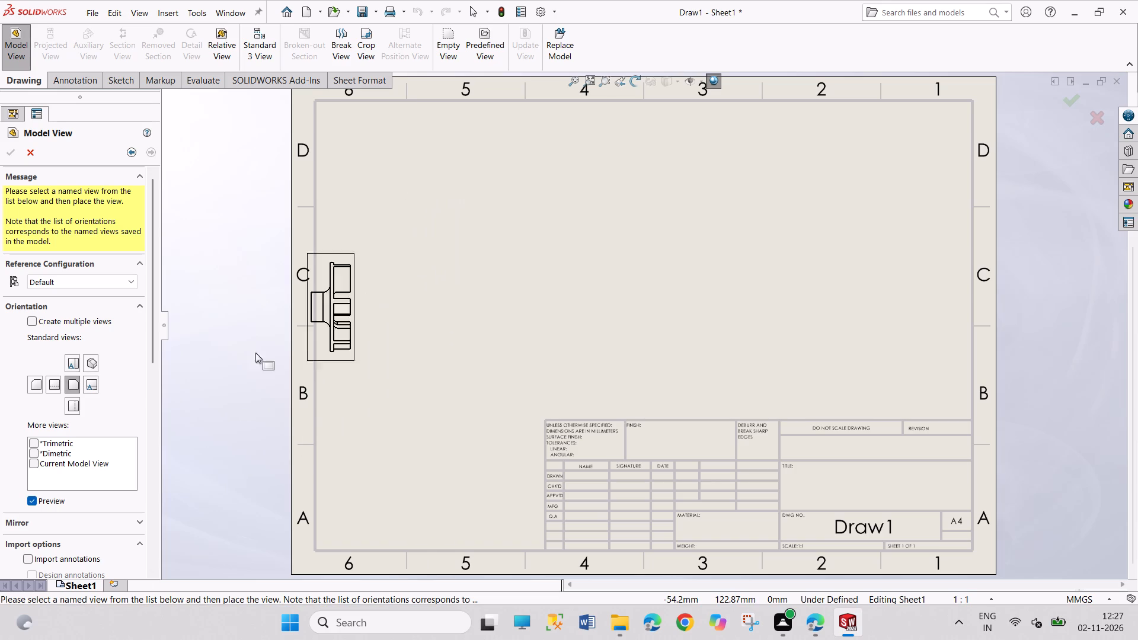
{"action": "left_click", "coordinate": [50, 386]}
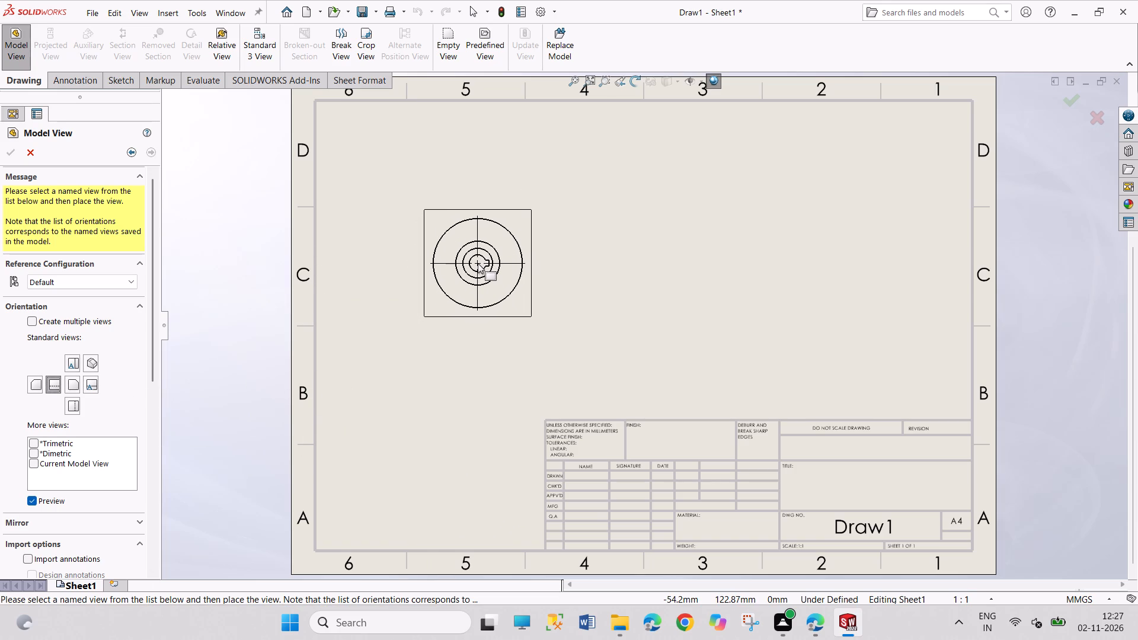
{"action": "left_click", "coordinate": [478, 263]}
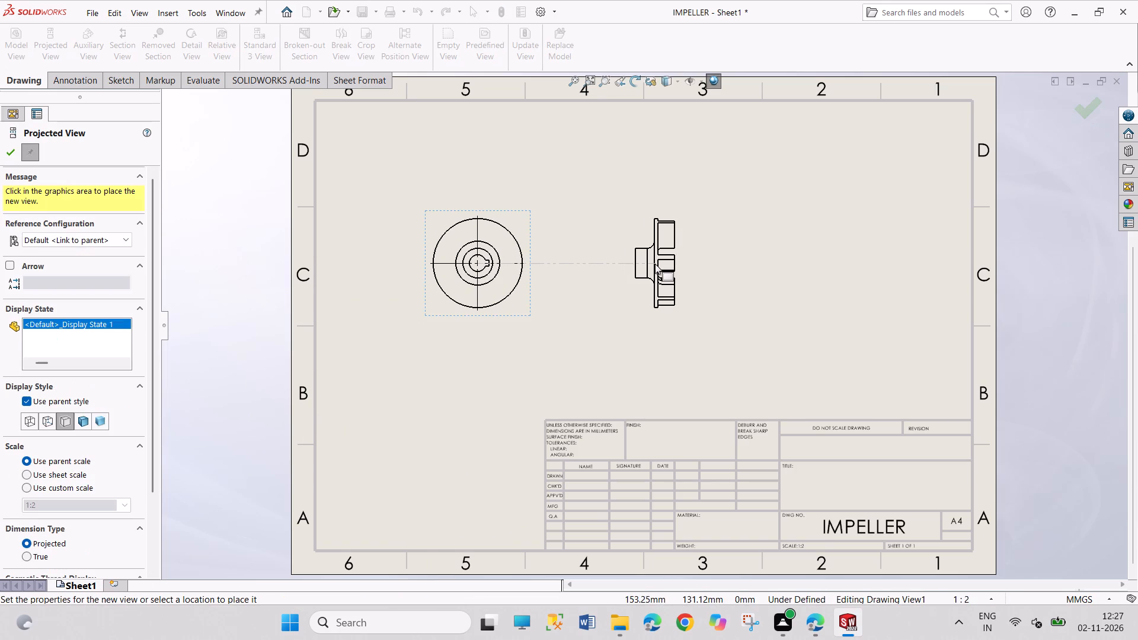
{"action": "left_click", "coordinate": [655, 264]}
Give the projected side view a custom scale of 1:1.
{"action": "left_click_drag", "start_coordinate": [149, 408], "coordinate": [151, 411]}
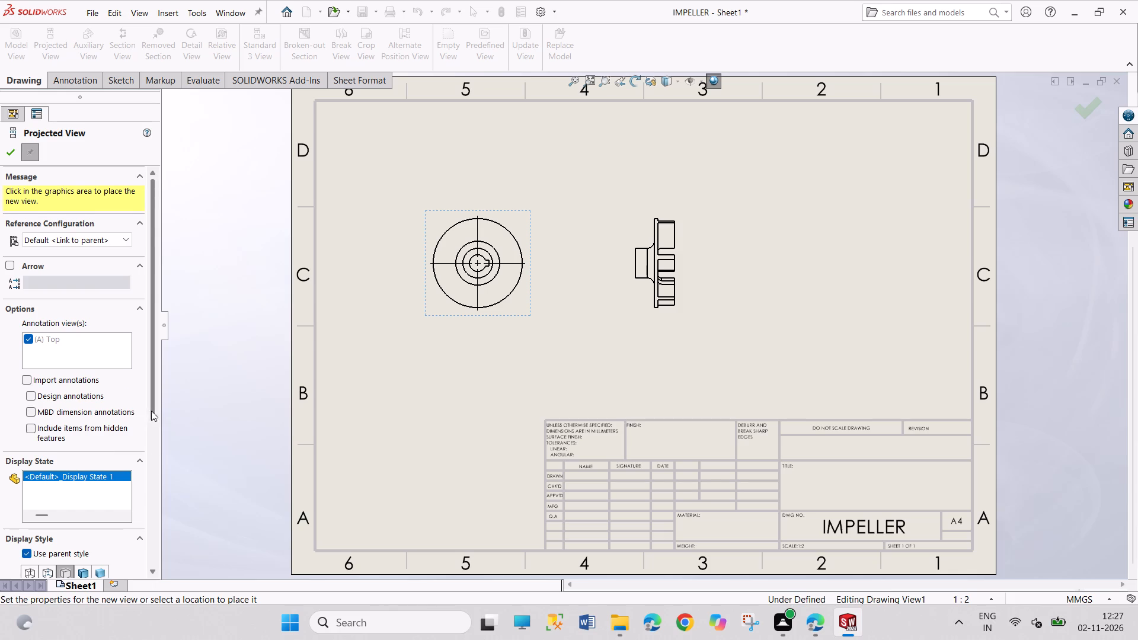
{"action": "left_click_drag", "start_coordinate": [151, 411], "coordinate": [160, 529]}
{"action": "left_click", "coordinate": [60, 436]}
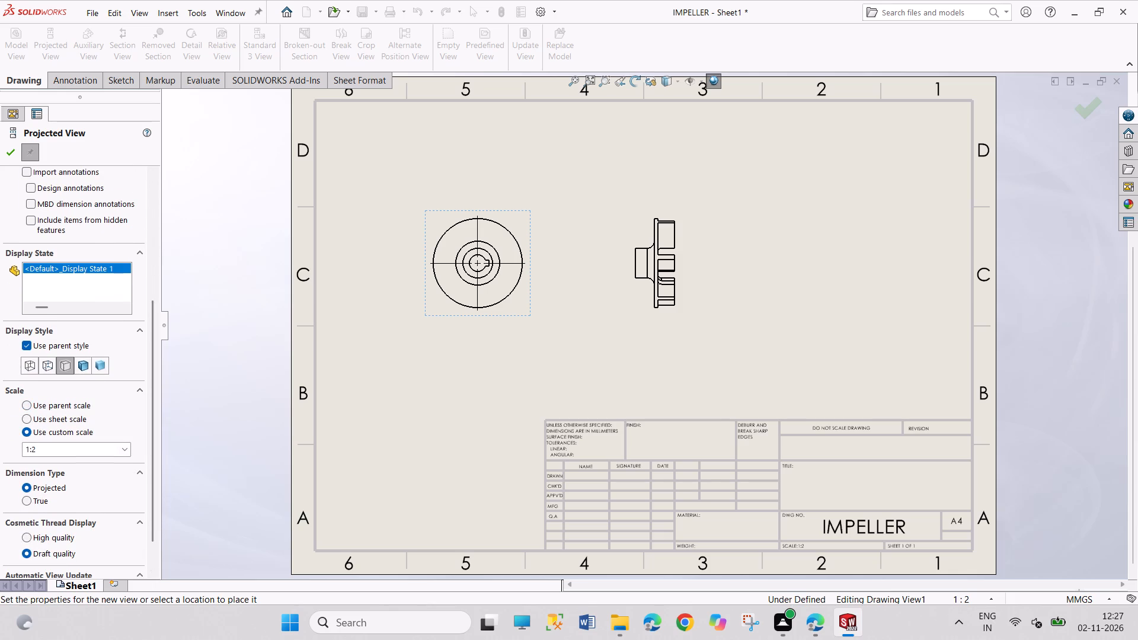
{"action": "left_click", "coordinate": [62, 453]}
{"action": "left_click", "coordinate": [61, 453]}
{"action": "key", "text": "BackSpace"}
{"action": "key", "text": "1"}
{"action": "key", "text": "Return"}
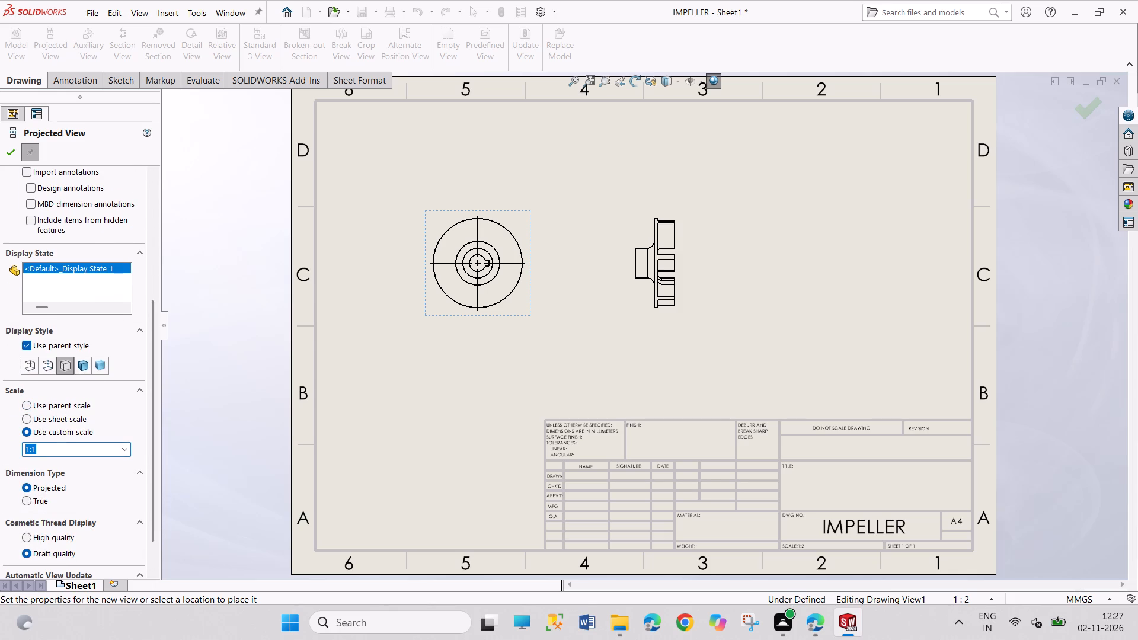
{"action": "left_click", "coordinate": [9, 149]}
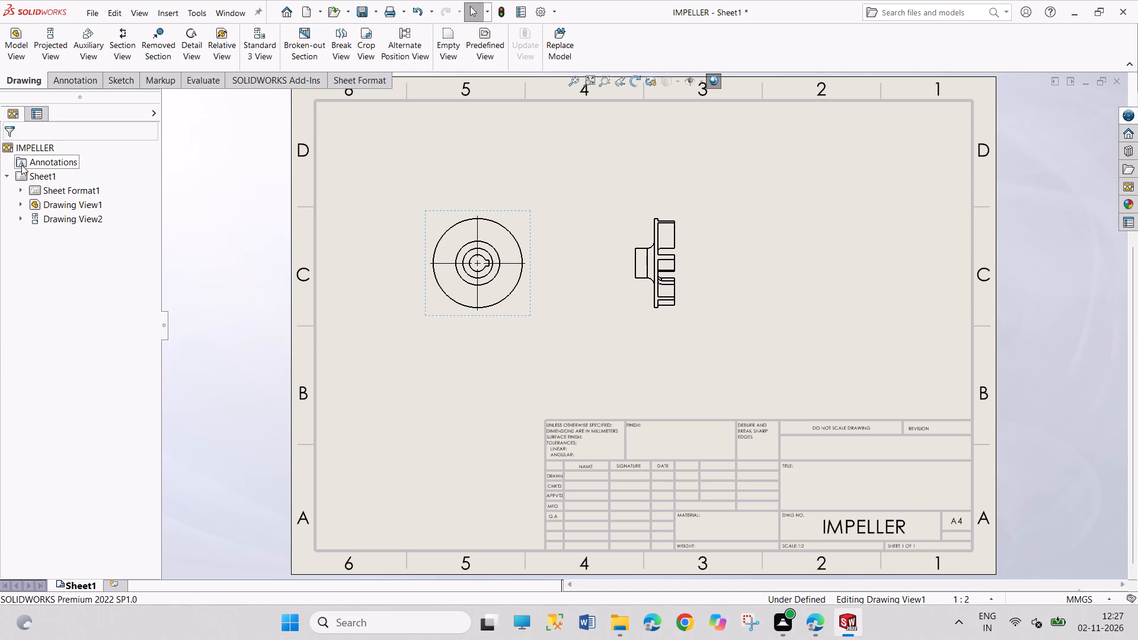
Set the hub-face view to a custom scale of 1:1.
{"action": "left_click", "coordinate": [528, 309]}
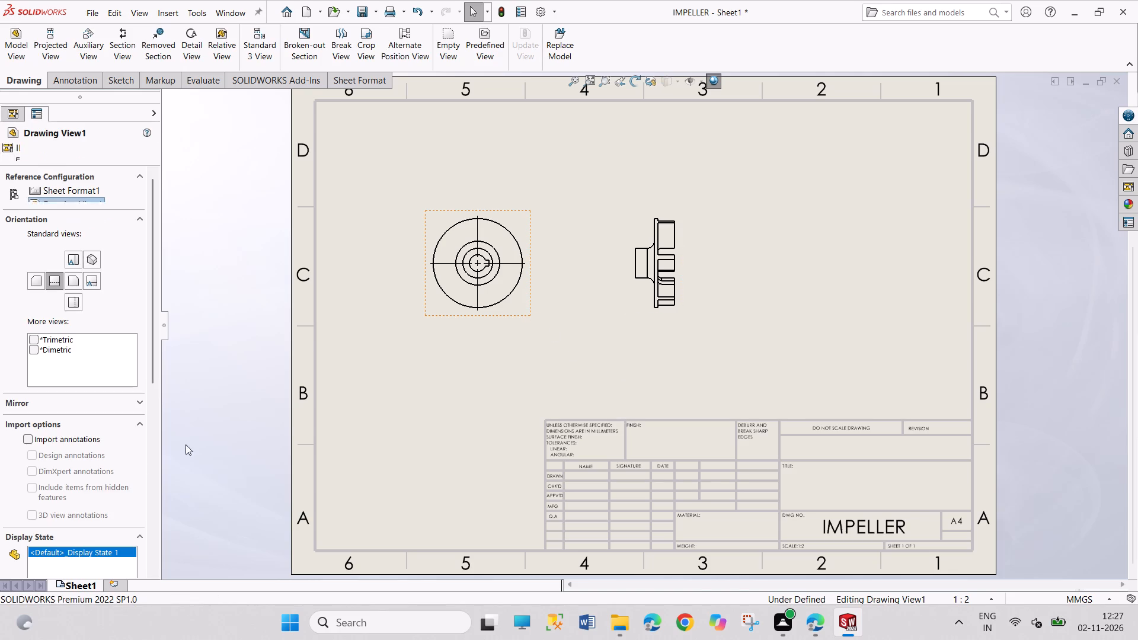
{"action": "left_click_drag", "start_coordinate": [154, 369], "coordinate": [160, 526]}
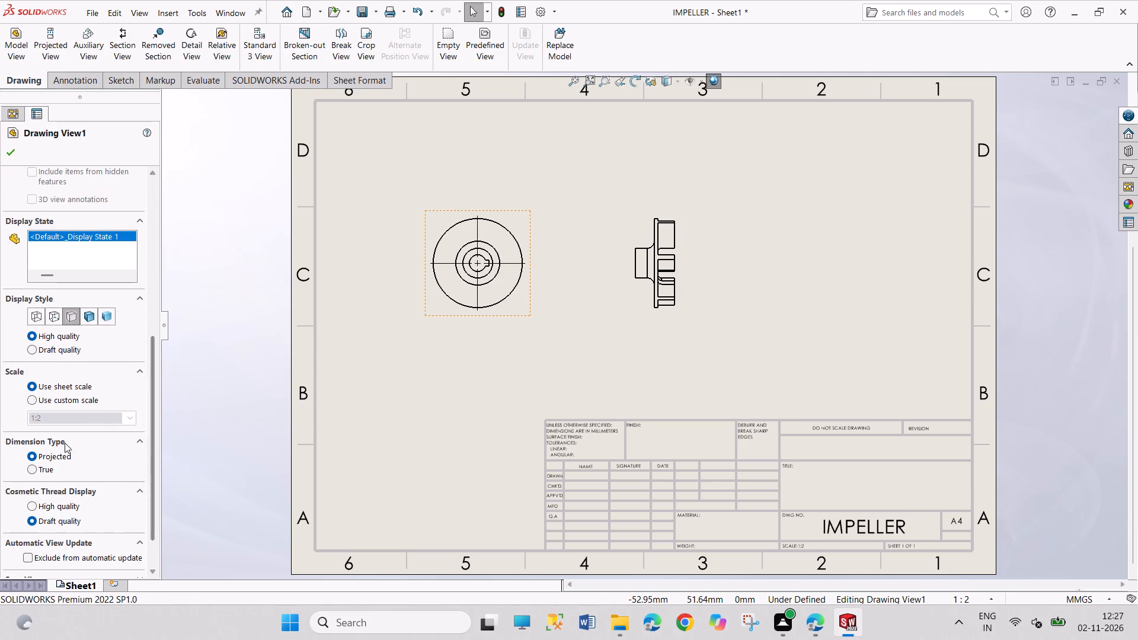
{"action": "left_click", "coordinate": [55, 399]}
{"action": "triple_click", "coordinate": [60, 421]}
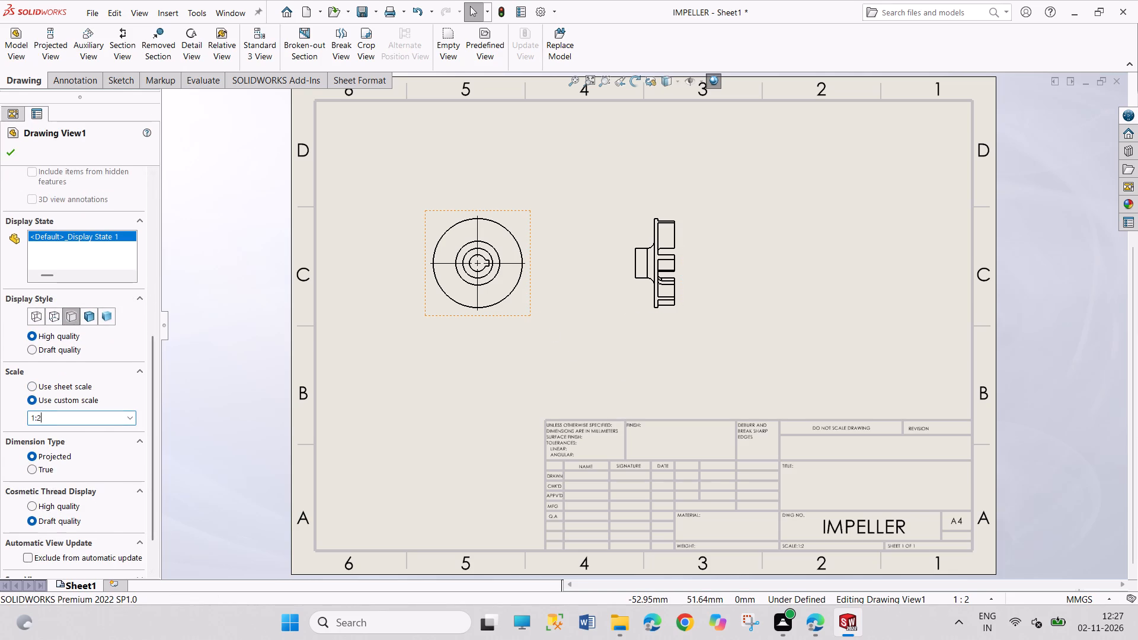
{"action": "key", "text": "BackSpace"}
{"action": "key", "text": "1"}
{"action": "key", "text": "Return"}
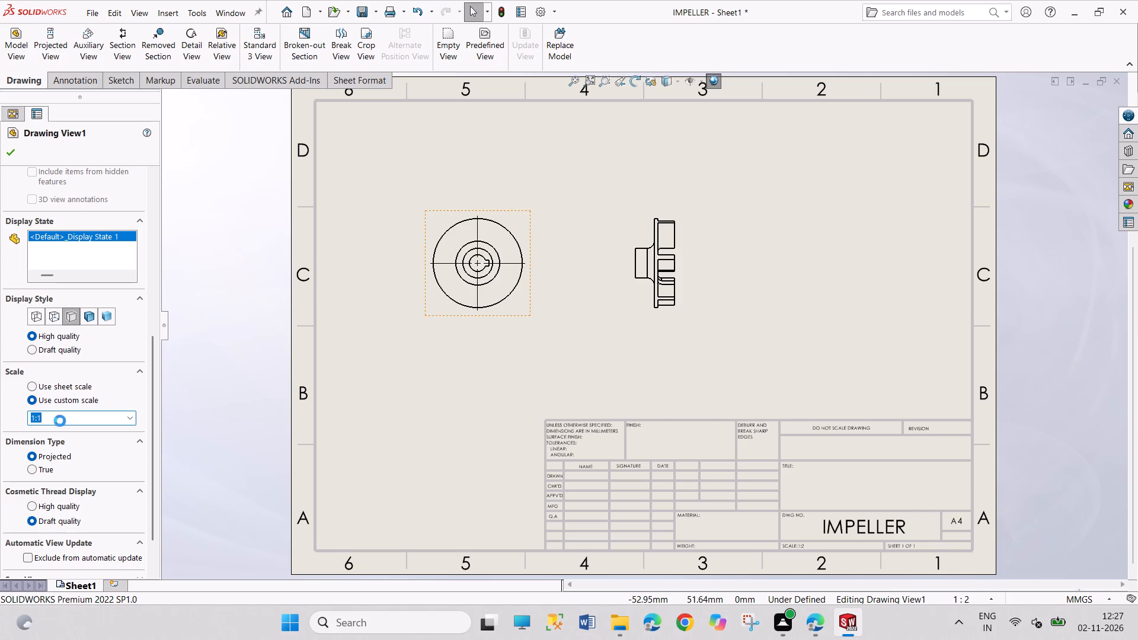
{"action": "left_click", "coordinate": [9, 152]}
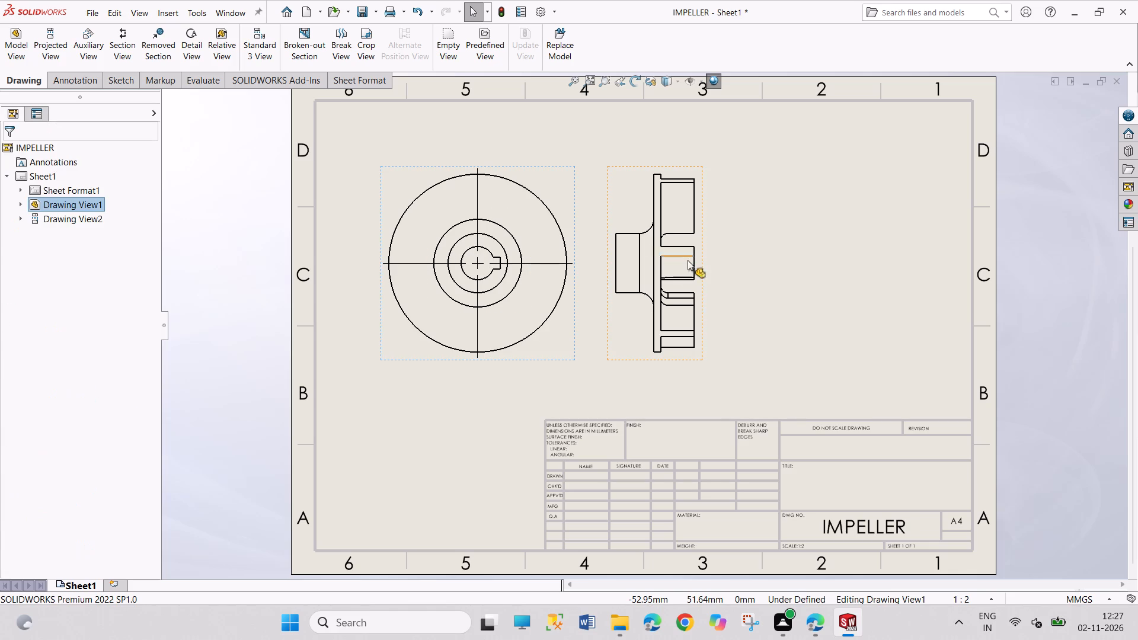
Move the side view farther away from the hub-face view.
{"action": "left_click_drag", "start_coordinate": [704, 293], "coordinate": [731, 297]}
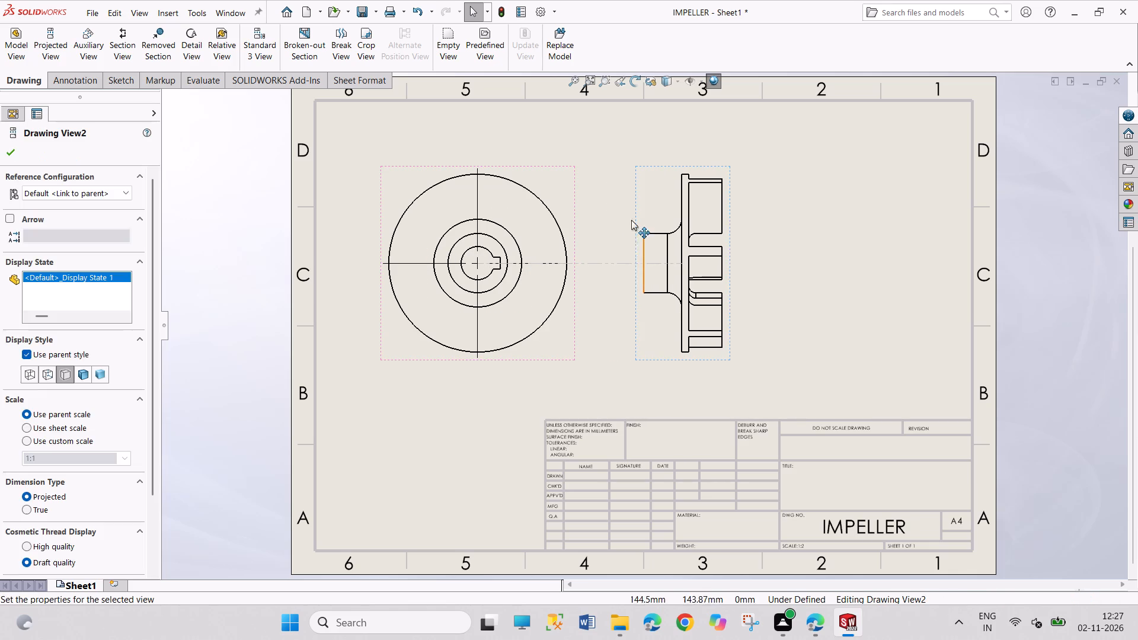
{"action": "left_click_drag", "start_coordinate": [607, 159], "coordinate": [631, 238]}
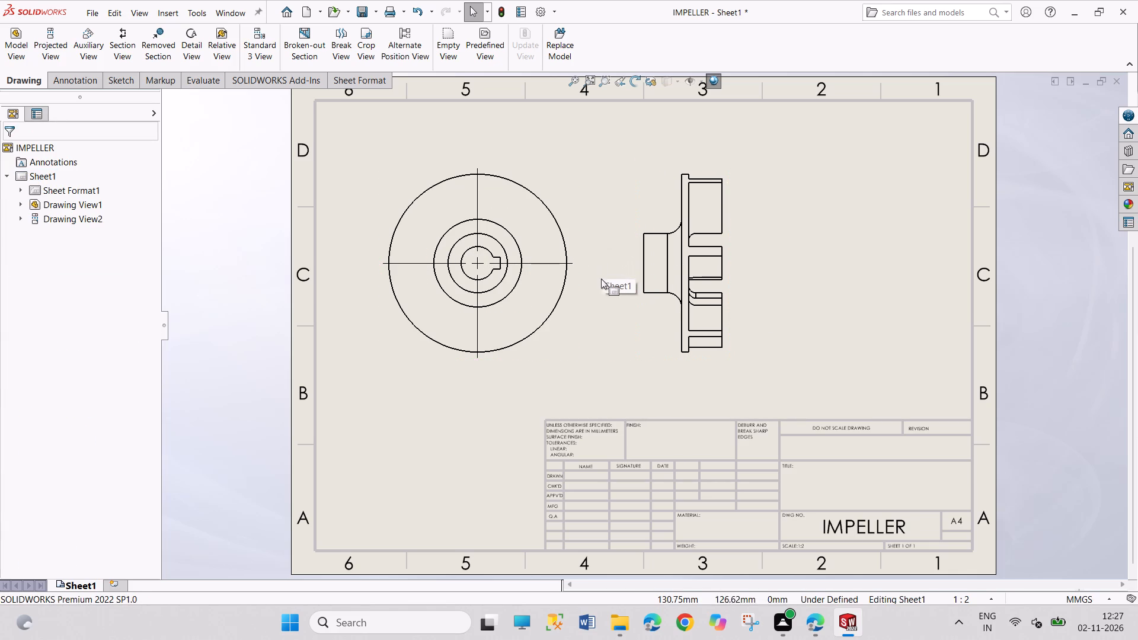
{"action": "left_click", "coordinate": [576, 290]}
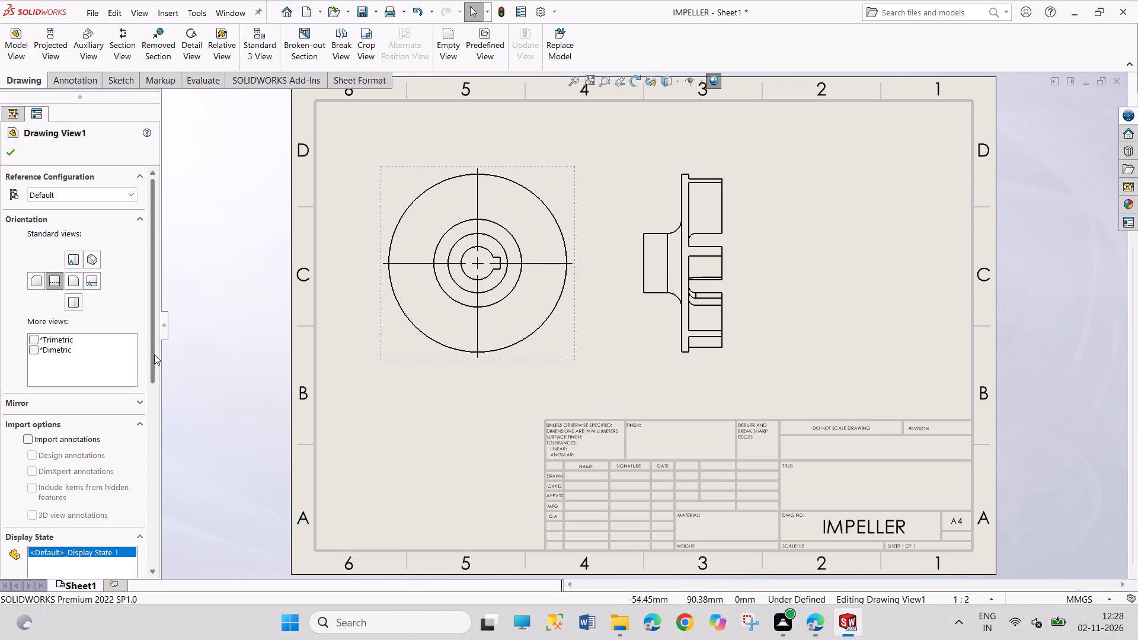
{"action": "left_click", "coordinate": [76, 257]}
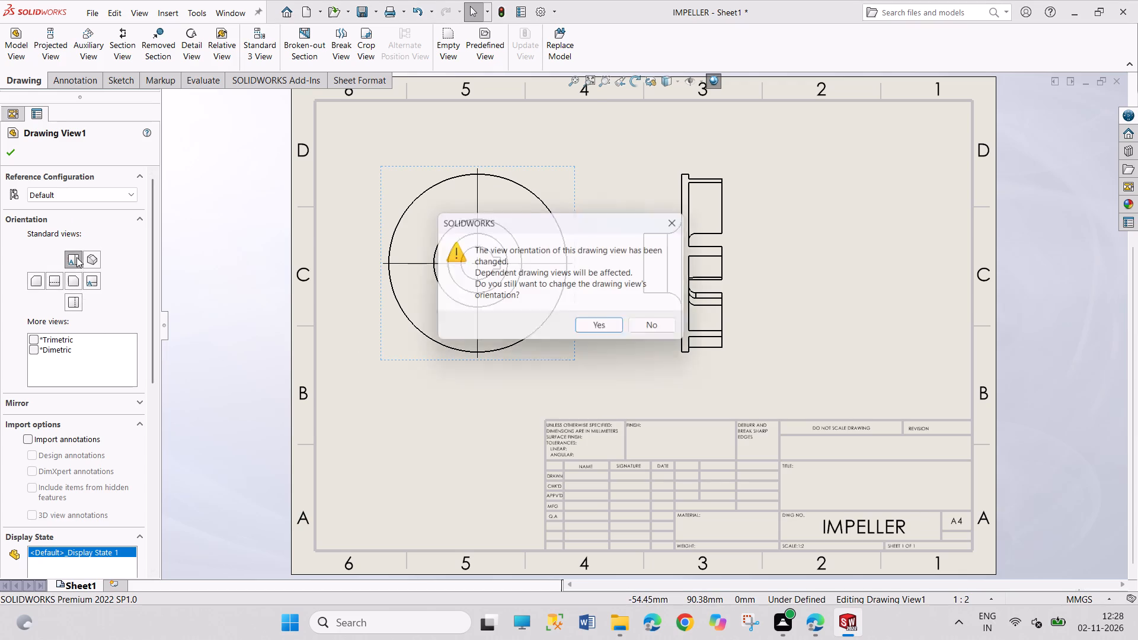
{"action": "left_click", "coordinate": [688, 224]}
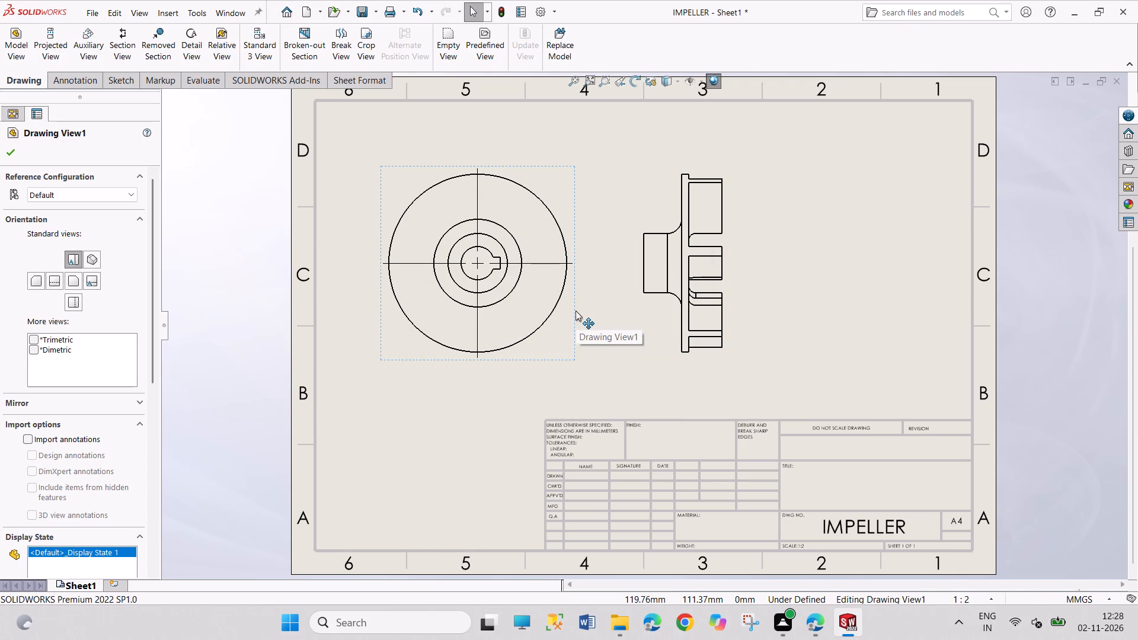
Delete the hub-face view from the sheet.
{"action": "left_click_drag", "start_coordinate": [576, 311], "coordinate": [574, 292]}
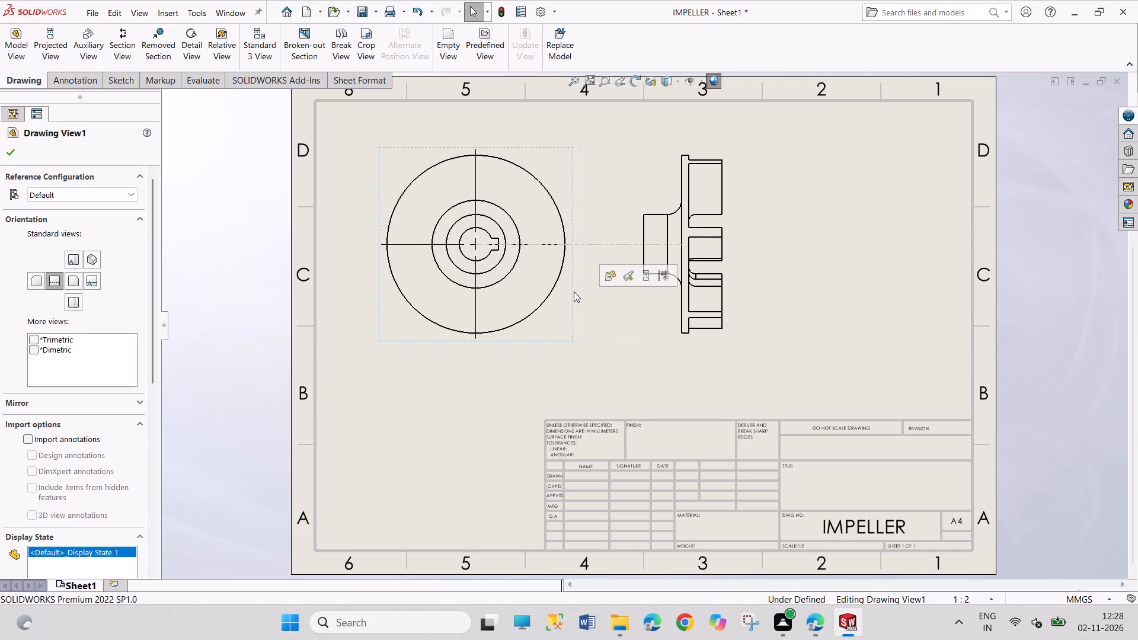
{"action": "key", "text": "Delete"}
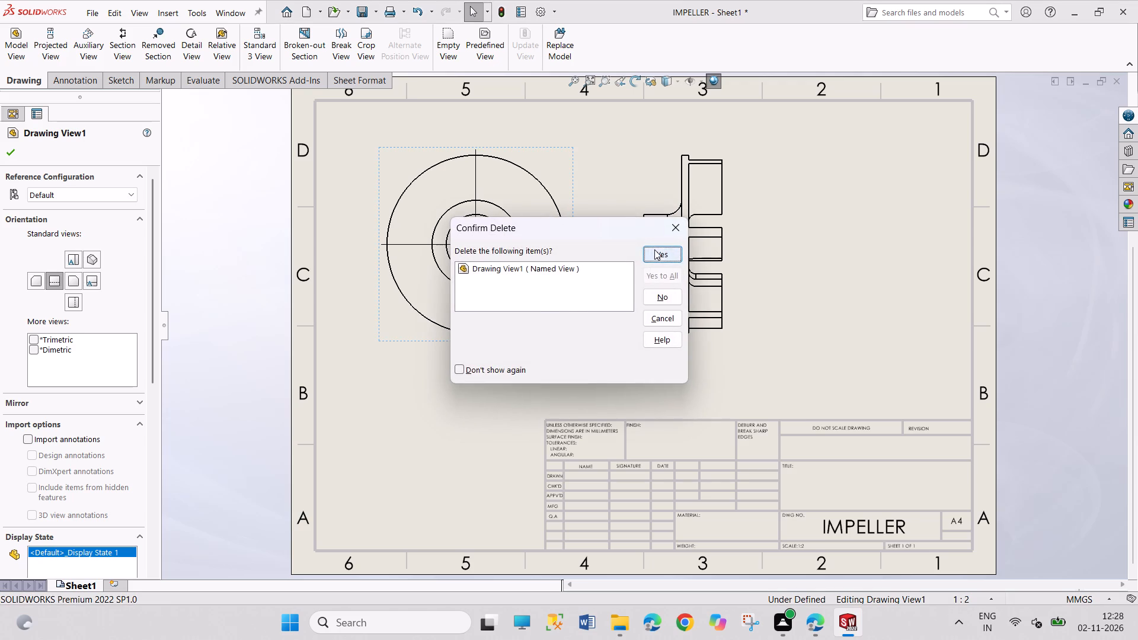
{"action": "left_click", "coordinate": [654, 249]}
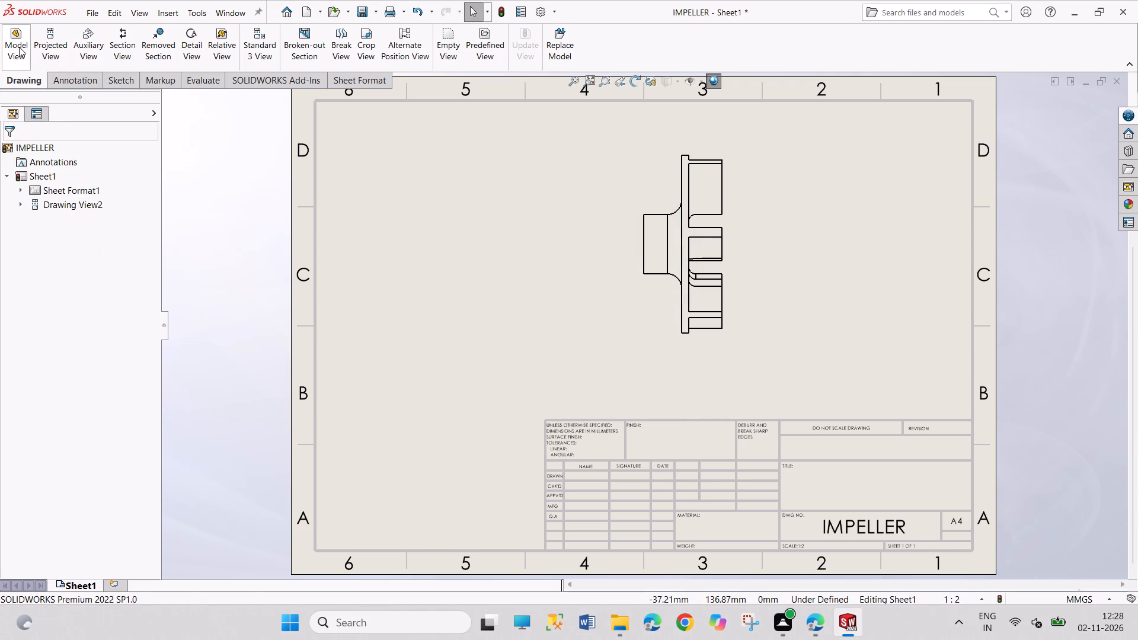
Insert an IMPELLER model view showing the curved blades face-on, and place a projected side view to its left on the sheet.
{"action": "left_click", "coordinate": [19, 47]}
{"action": "double_click", "coordinate": [103, 249]}
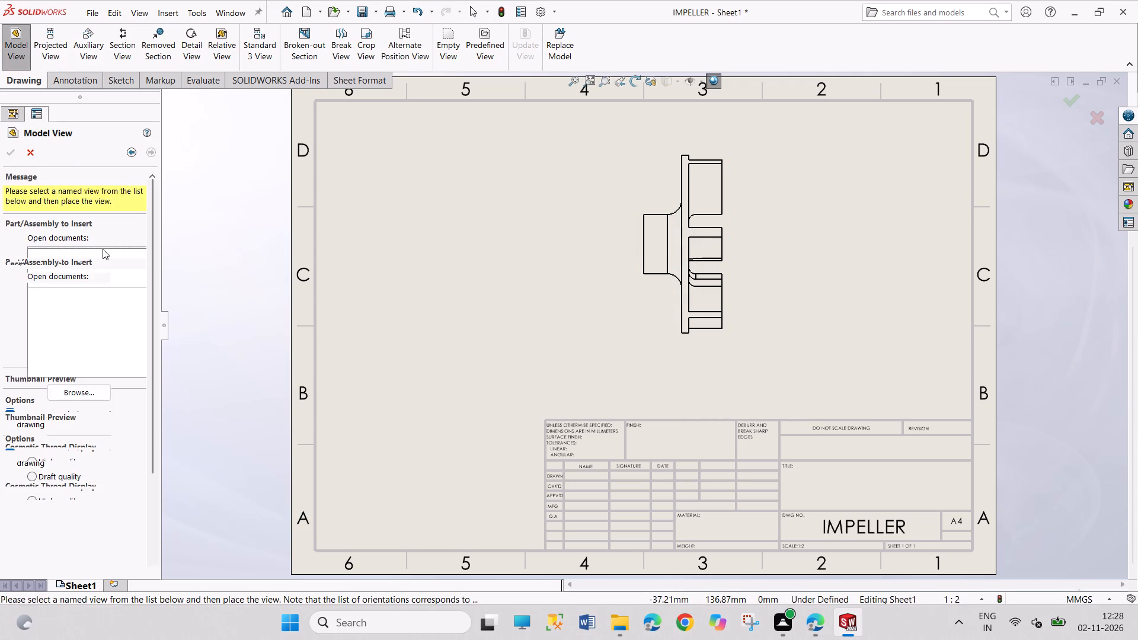
{"action": "left_click", "coordinate": [75, 369]}
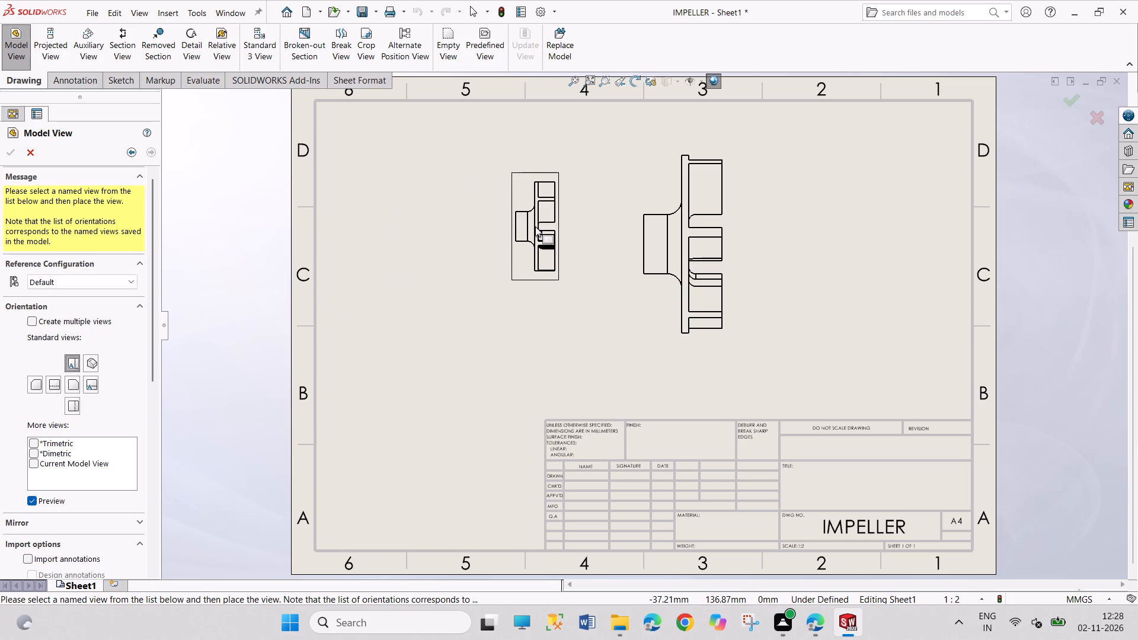
{"action": "left_click", "coordinate": [72, 405]}
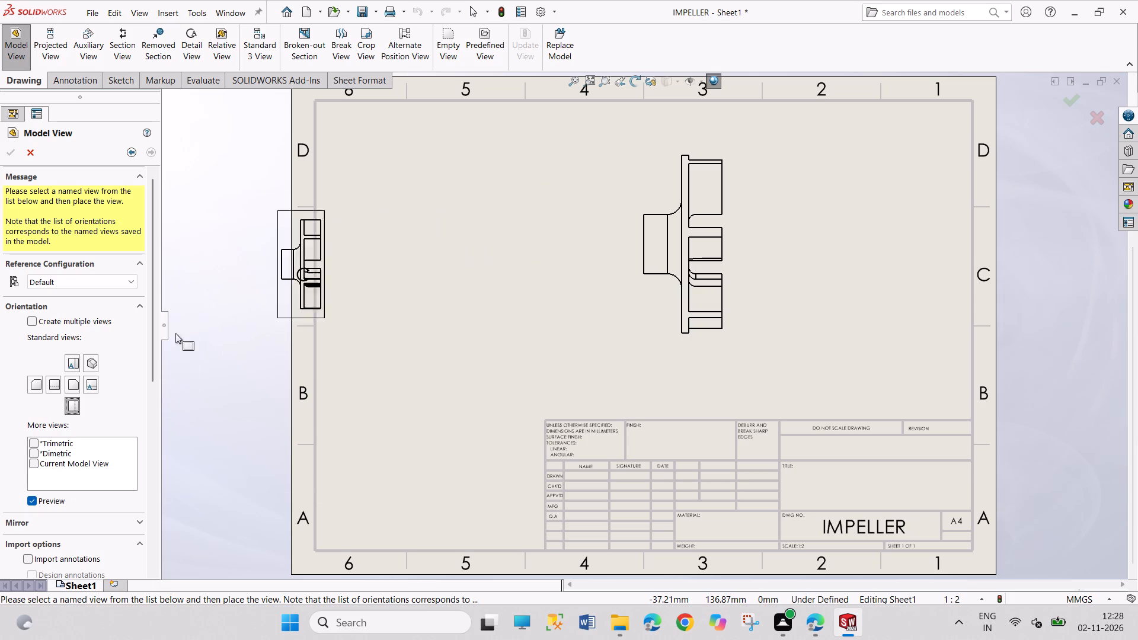
{"action": "left_click", "coordinate": [90, 380]}
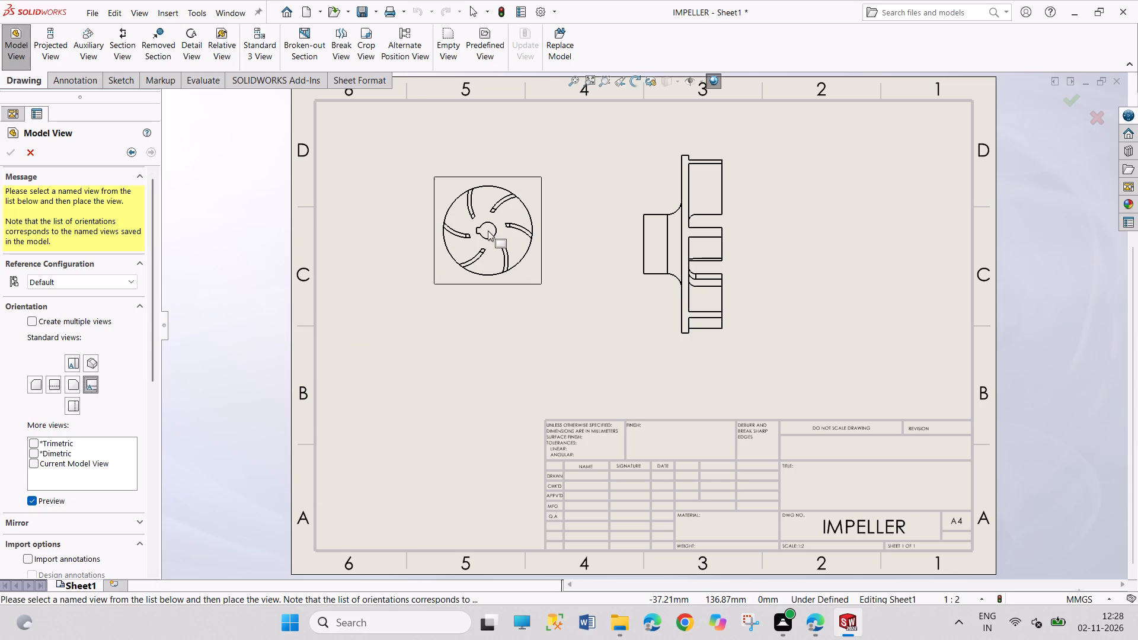
{"action": "left_click", "coordinate": [461, 239]}
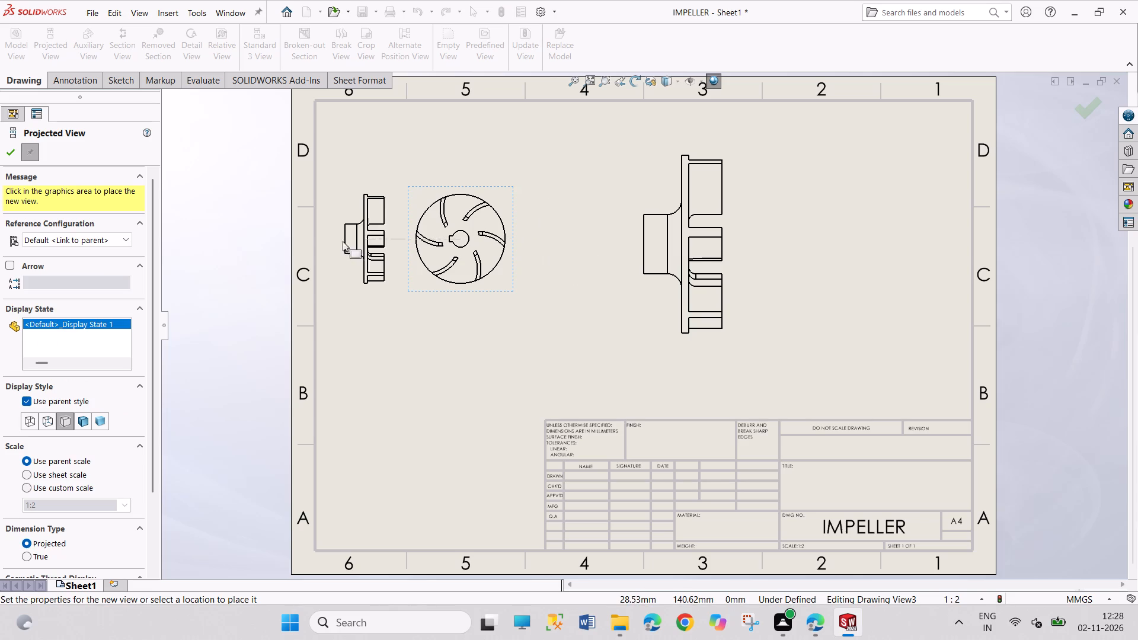
{"action": "left_click", "coordinate": [343, 241]}
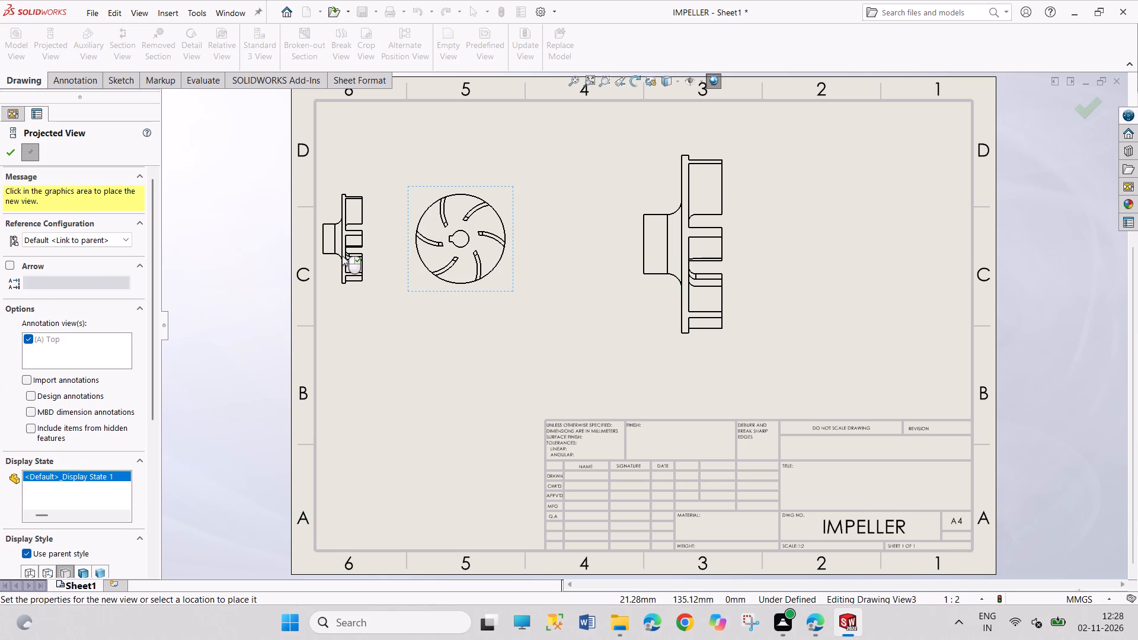
{"action": "key", "text": "Escape"}
{"action": "key", "text": "Escape"}
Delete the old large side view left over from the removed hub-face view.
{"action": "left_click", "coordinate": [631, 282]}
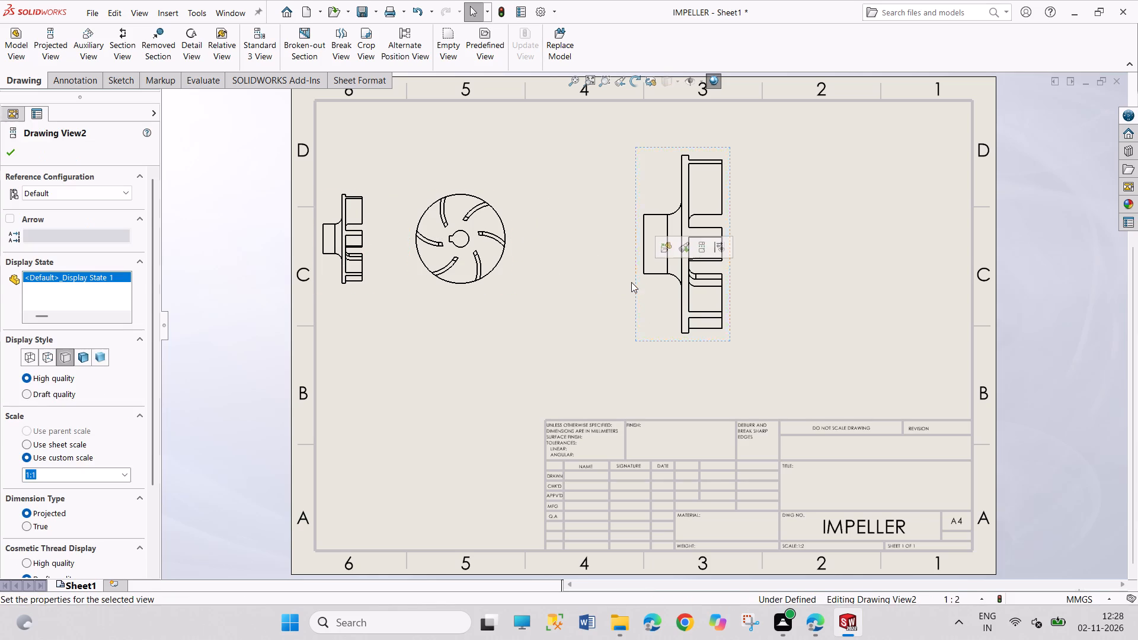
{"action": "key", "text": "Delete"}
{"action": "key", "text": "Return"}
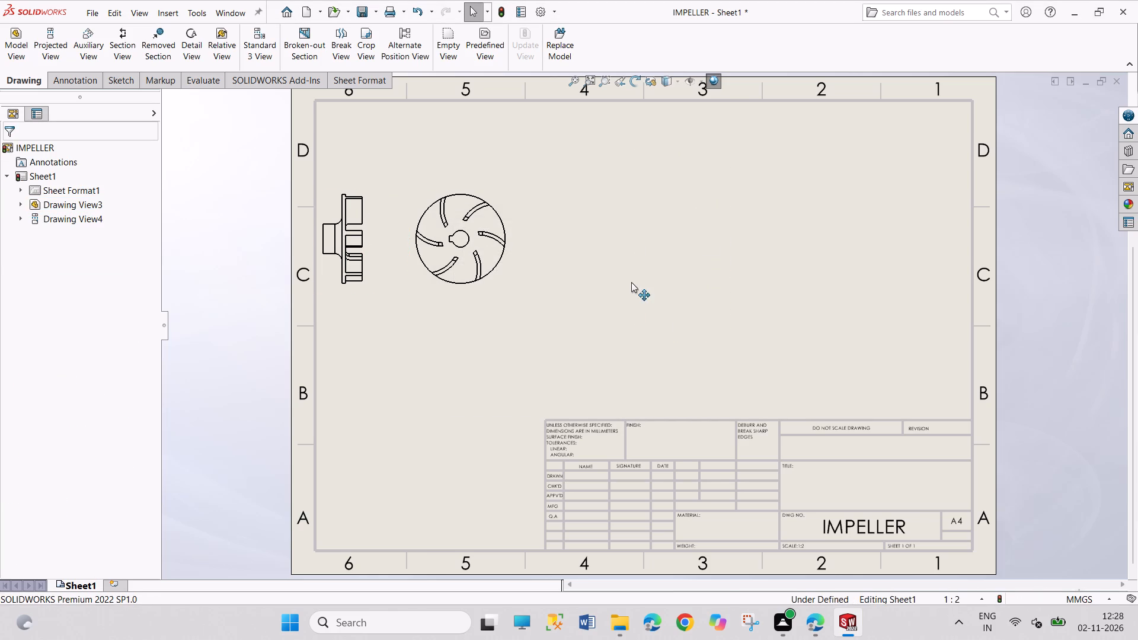
Move the blade-face view away from its side view, toward the middle of the sheet.
{"action": "left_click_drag", "start_coordinate": [501, 290], "coordinate": [644, 291]}
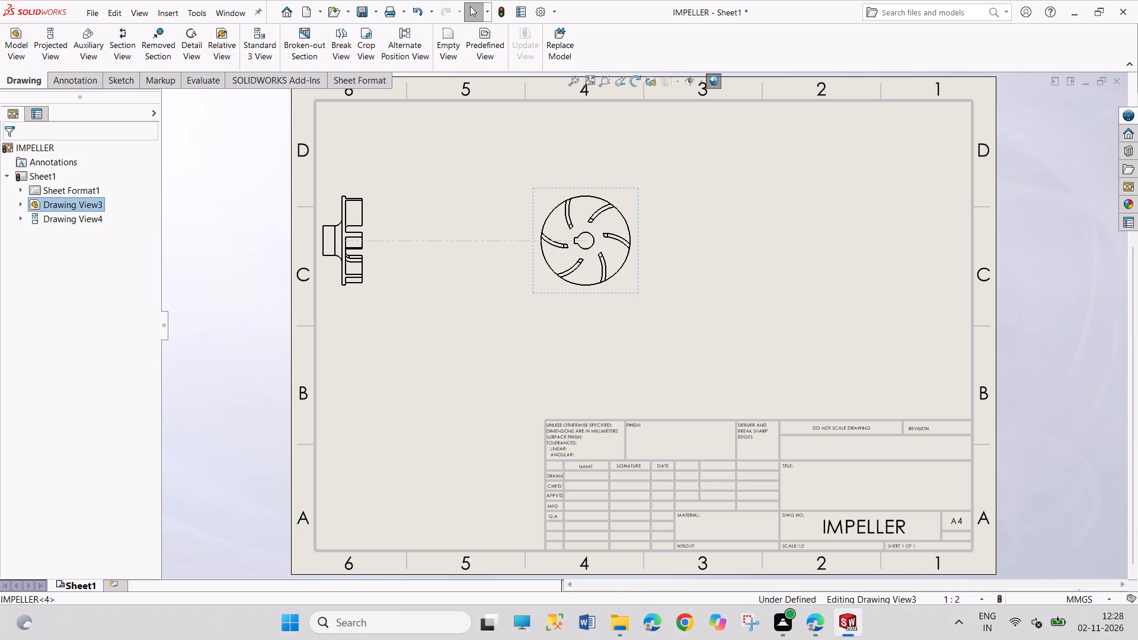
Set the blade-face view to a custom scale of 1:1.
{"action": "left_click_drag", "start_coordinate": [149, 338], "coordinate": [132, 446]}
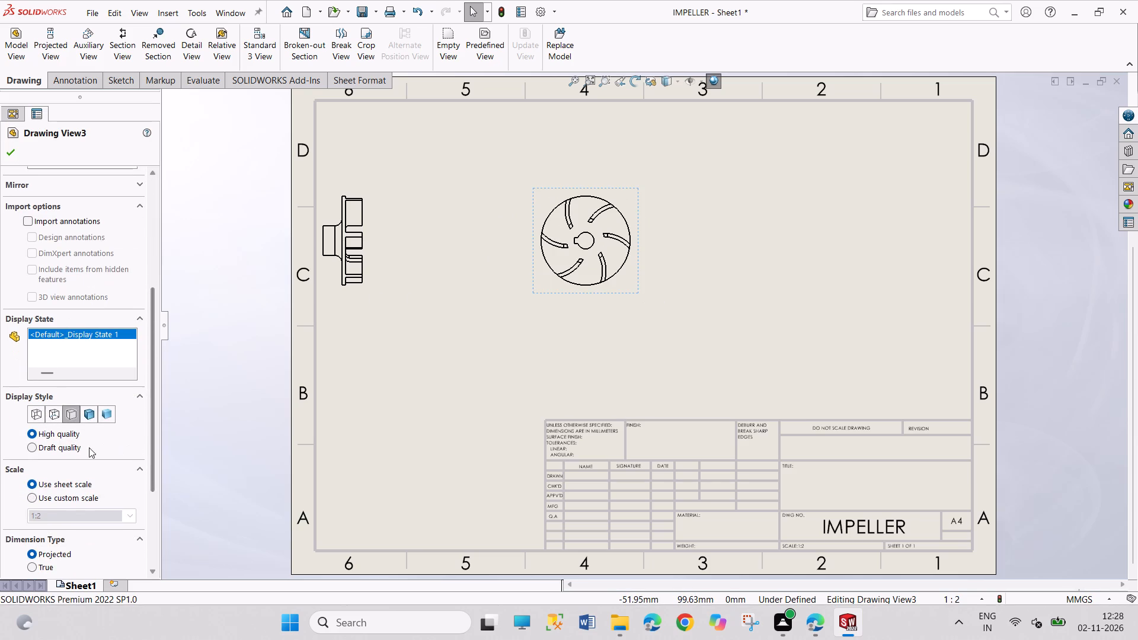
{"action": "left_click", "coordinate": [64, 500]}
{"action": "triple_click", "coordinate": [62, 518]}
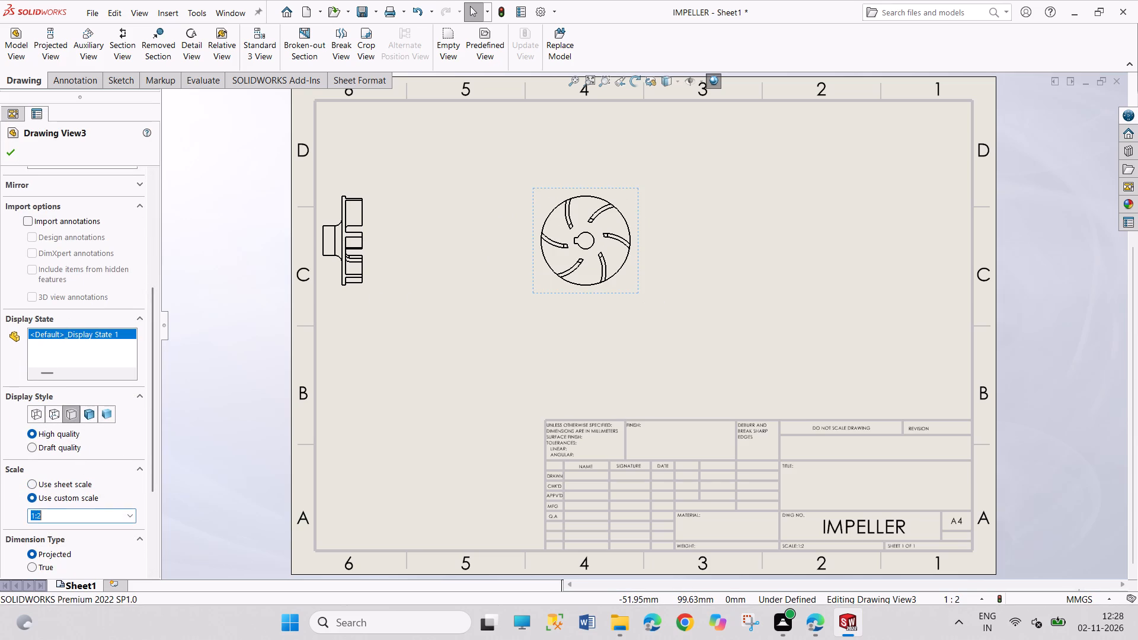
{"action": "key", "text": "BackSpace"}
{"action": "key", "text": "1"}
{"action": "key", "text": "Return"}
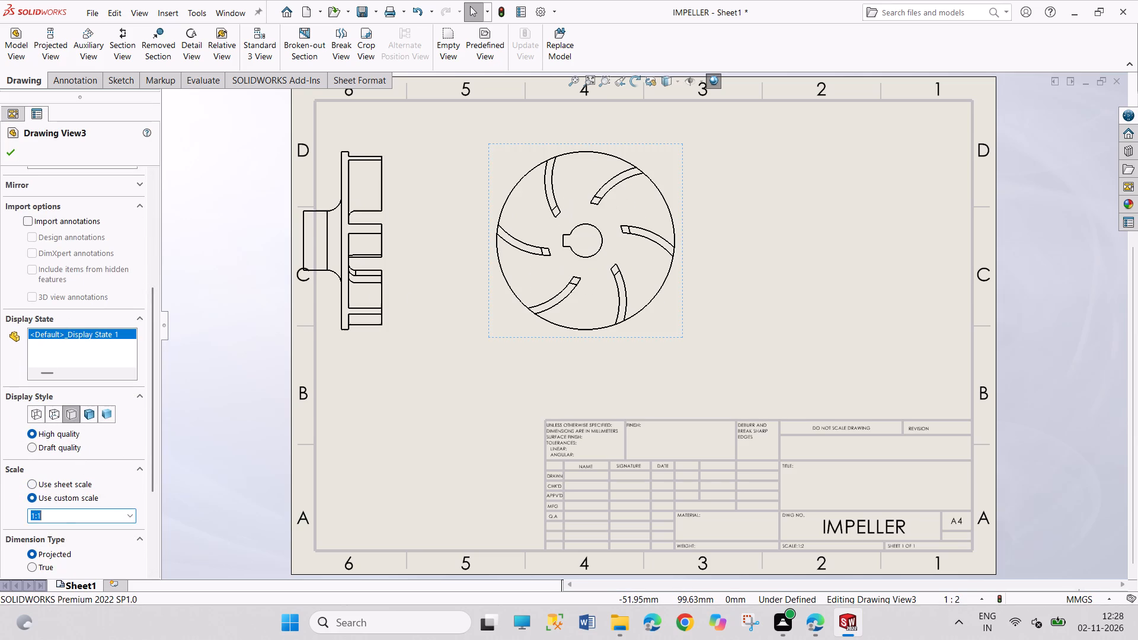
{"action": "key", "text": "Escape"}
{"action": "key", "text": "Escape"}
{"action": "key", "text": "Escape"}
Reposition the blade-face view and its side view on the sheet so both sit inside the border with space between them.
{"action": "left_click_drag", "start_coordinate": [600, 336], "coordinate": [611, 339]}
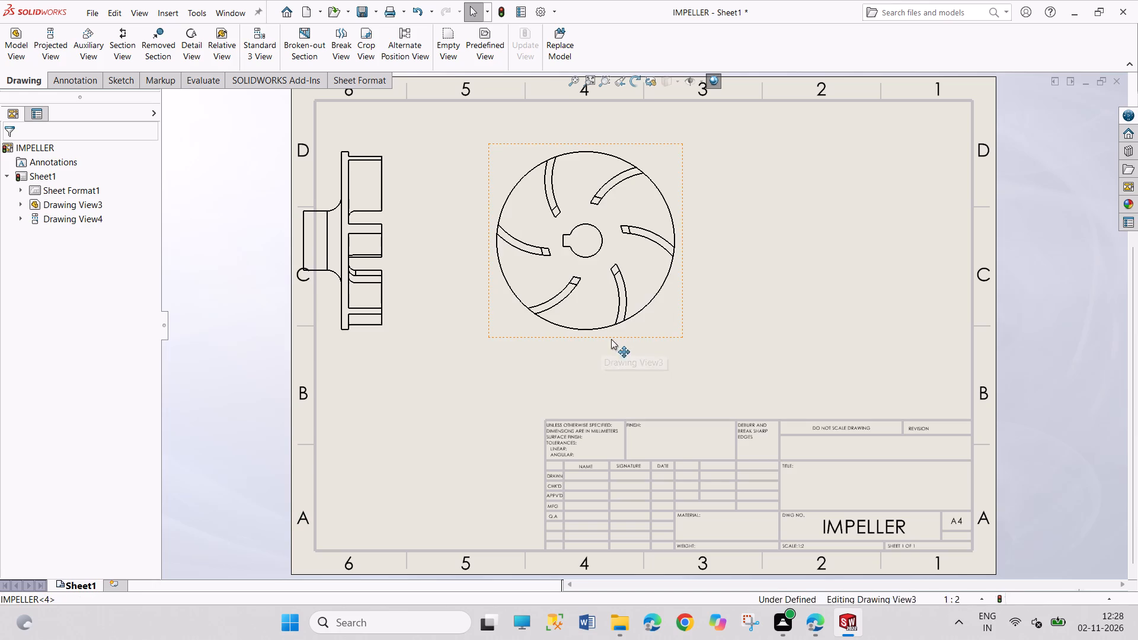
{"action": "left_click_drag", "start_coordinate": [611, 339], "coordinate": [687, 348]}
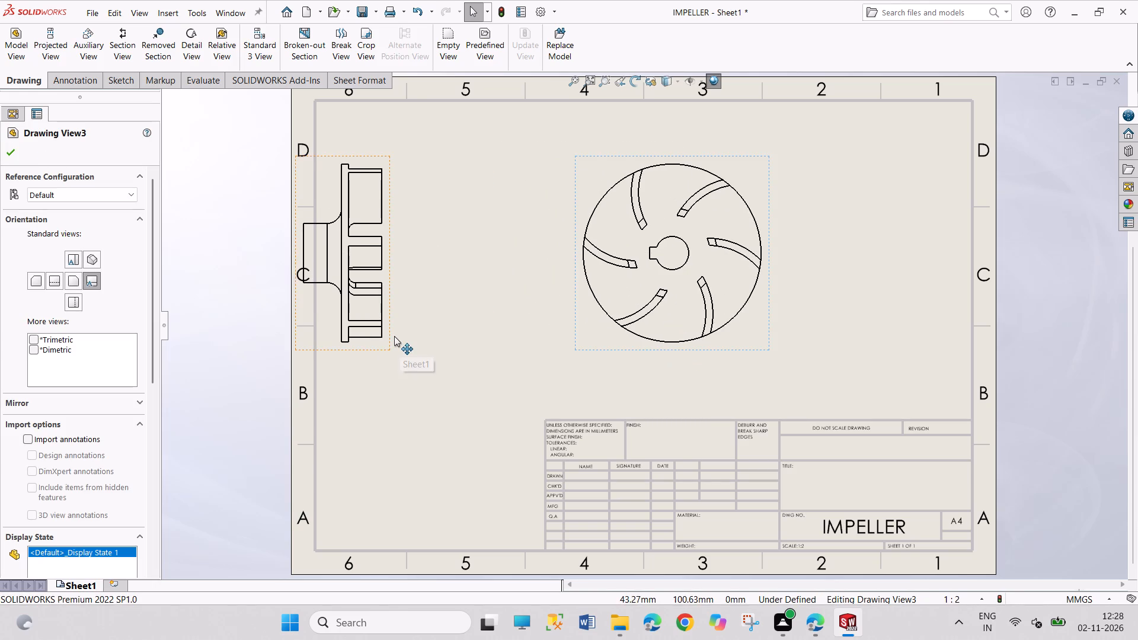
{"action": "left_click_drag", "start_coordinate": [394, 336], "coordinate": [474, 352]}
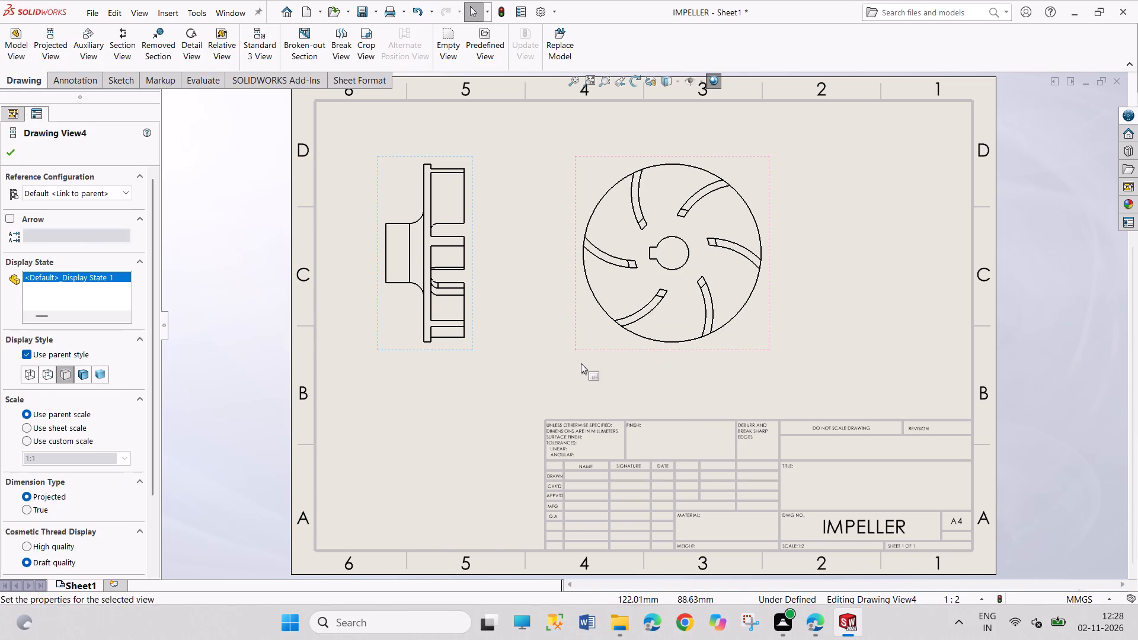
{"action": "left_click_drag", "start_coordinate": [589, 356], "coordinate": [570, 357]}
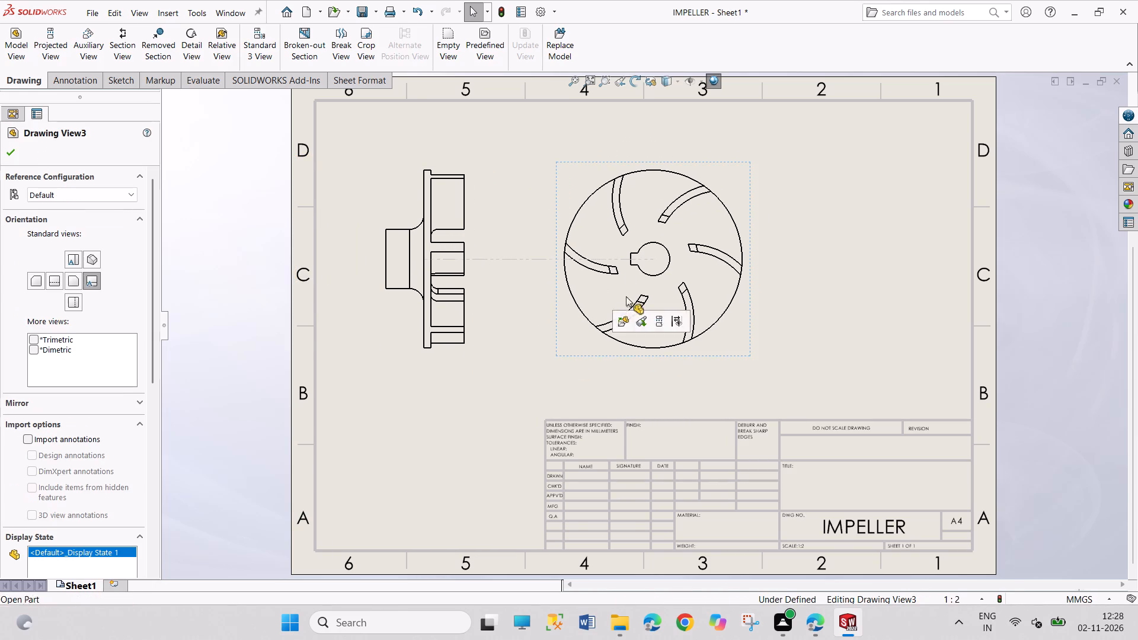
Add radius dimensions for the disc's outer edge and the central bore in the blade-face view.
{"action": "scroll", "coordinate": [627, 252], "scroll_direction": "down", "scroll_amount": 1}
{"action": "right_click_drag", "start_coordinate": [896, 356], "coordinate": [846, 133]}
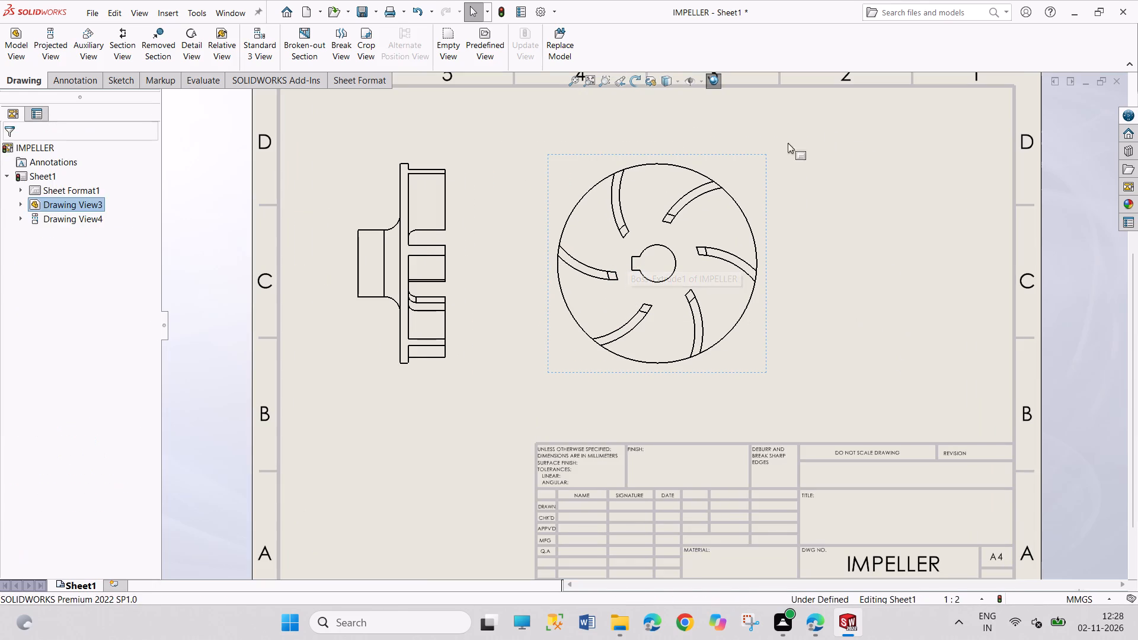
{"action": "left_click", "coordinate": [693, 169]}
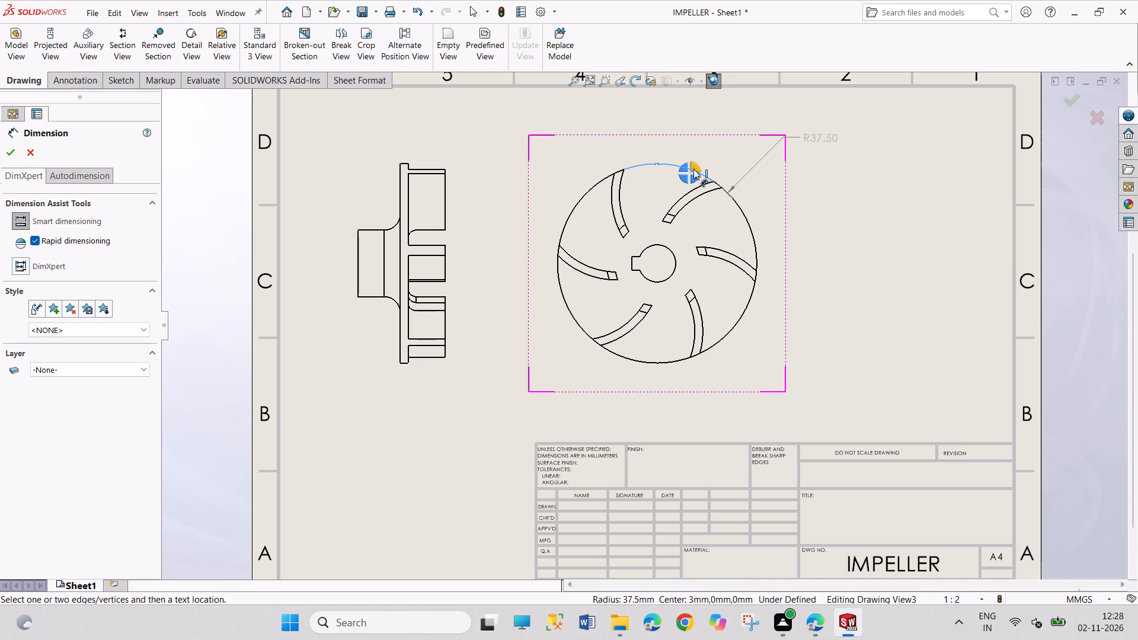
{"action": "left_click", "coordinate": [693, 169]}
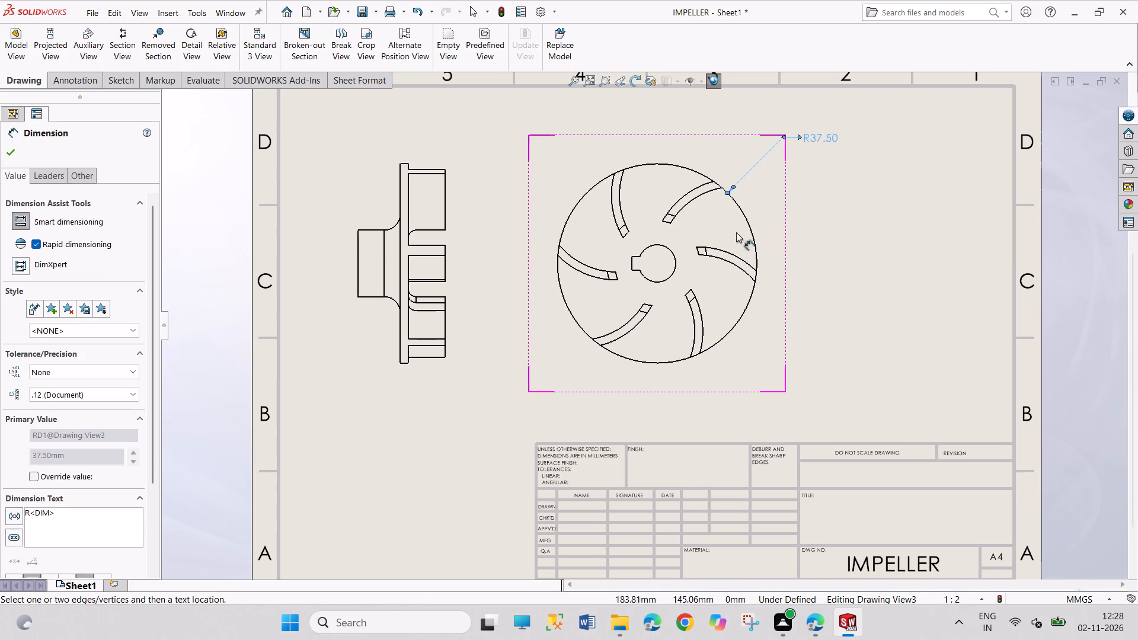
{"action": "left_click", "coordinate": [671, 251]}
{"action": "left_click", "coordinate": [671, 251]}
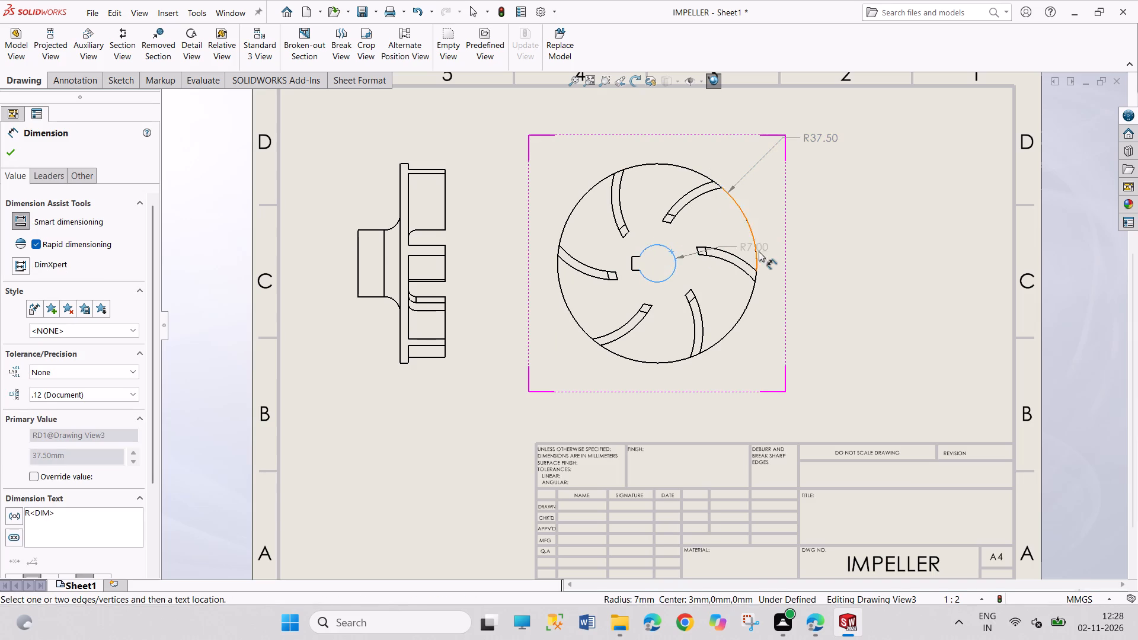
{"action": "left_click", "coordinate": [780, 113]}
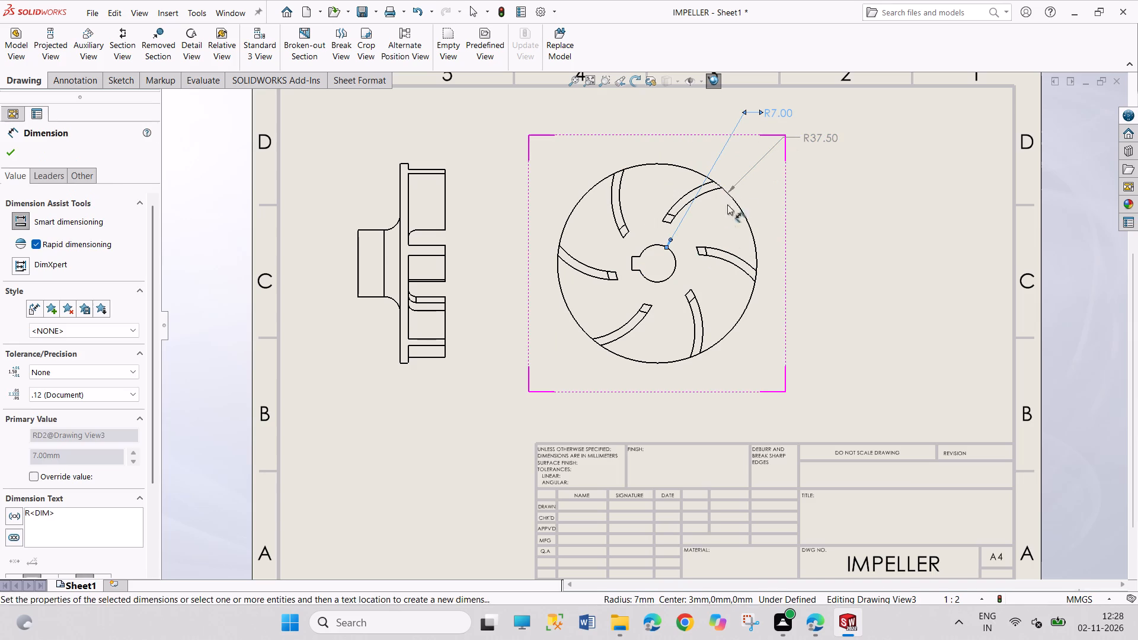
Add radius dimensions for the outer and inner curved edges of the upper-right blade, with texts above the view's left half.
{"action": "left_click", "coordinate": [680, 197]}
{"action": "left_click", "coordinate": [680, 197]}
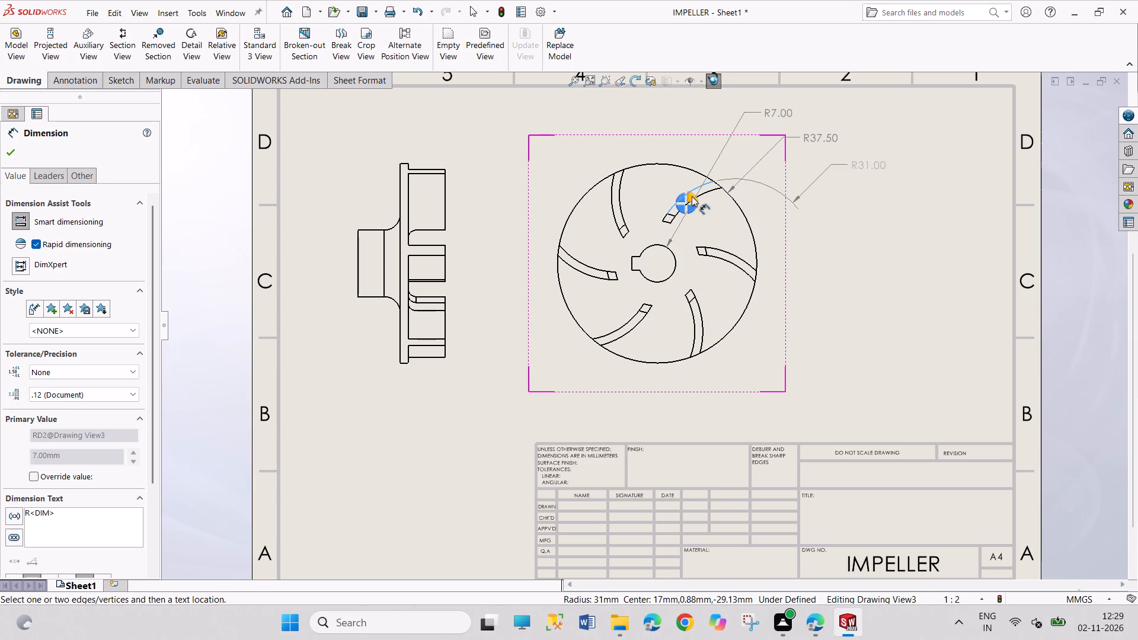
{"action": "left_click", "coordinate": [591, 136]}
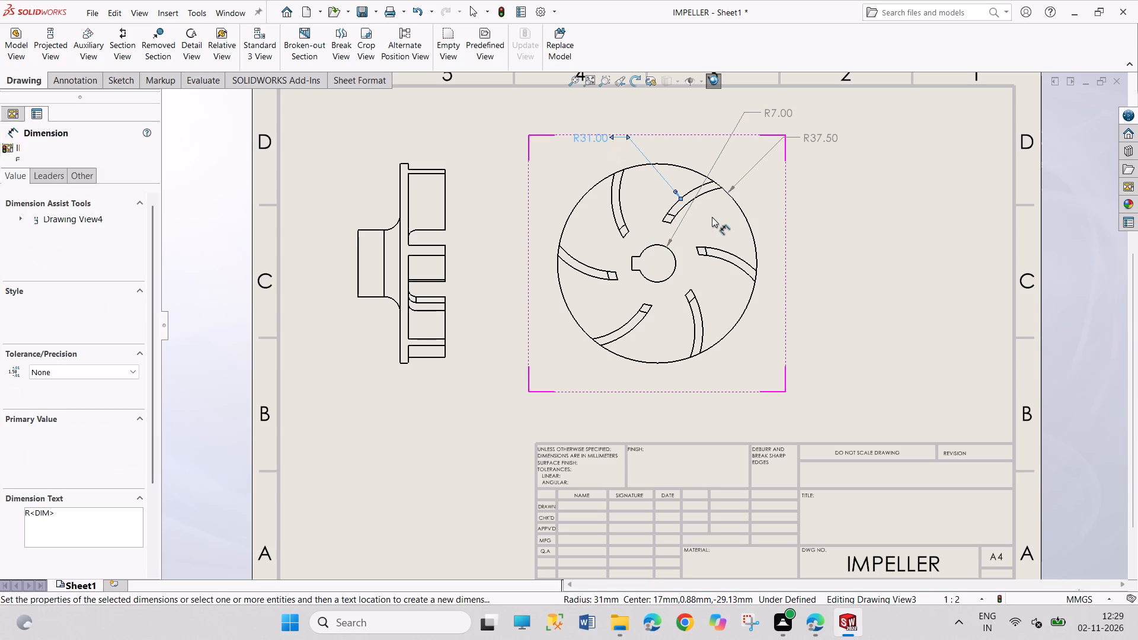
{"action": "left_click", "coordinate": [706, 194]}
{"action": "left_click", "coordinate": [706, 194]}
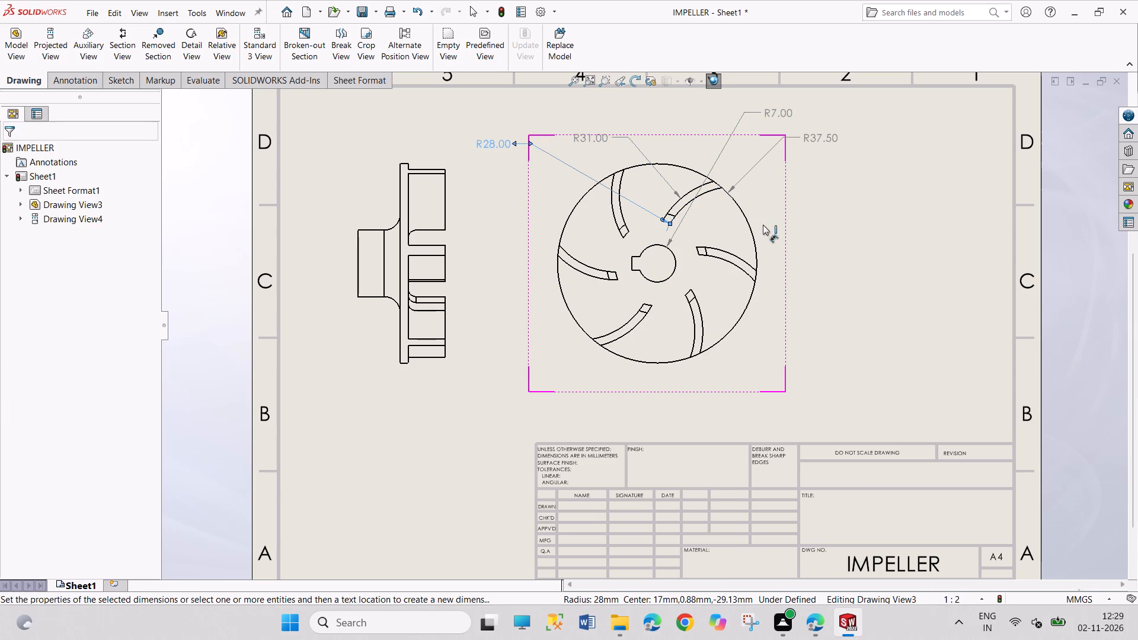
Add a radius dimension for the inner end edge of the blade just right of the bore.
{"action": "scroll", "coordinate": [712, 265], "scroll_direction": "down", "scroll_amount": 5}
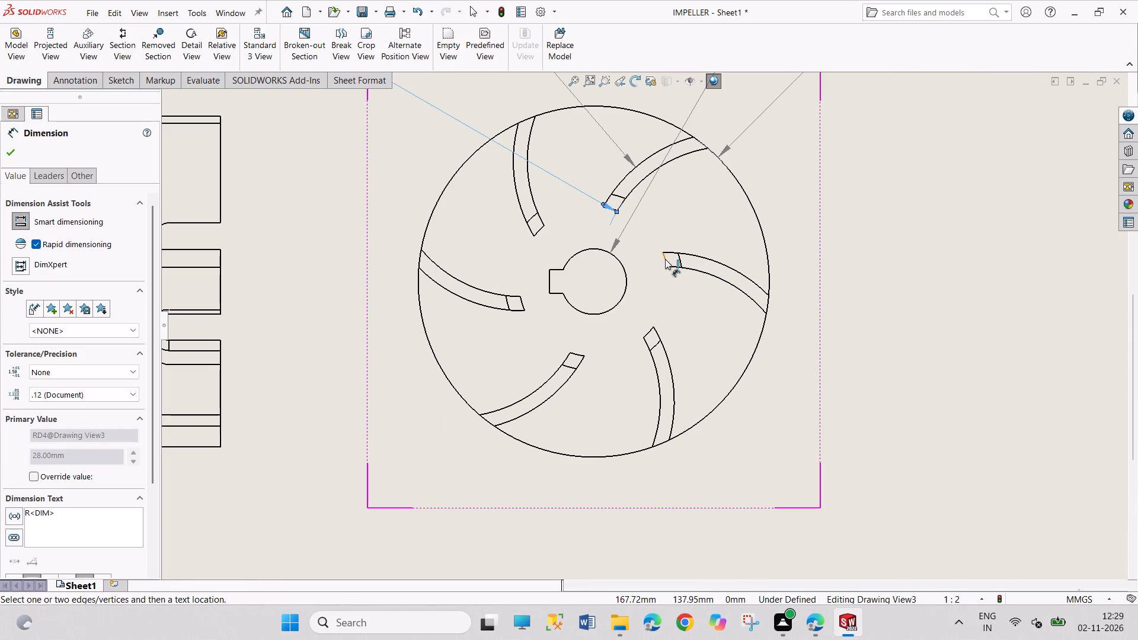
{"action": "left_click", "coordinate": [665, 259]}
{"action": "left_click", "coordinate": [665, 259]}
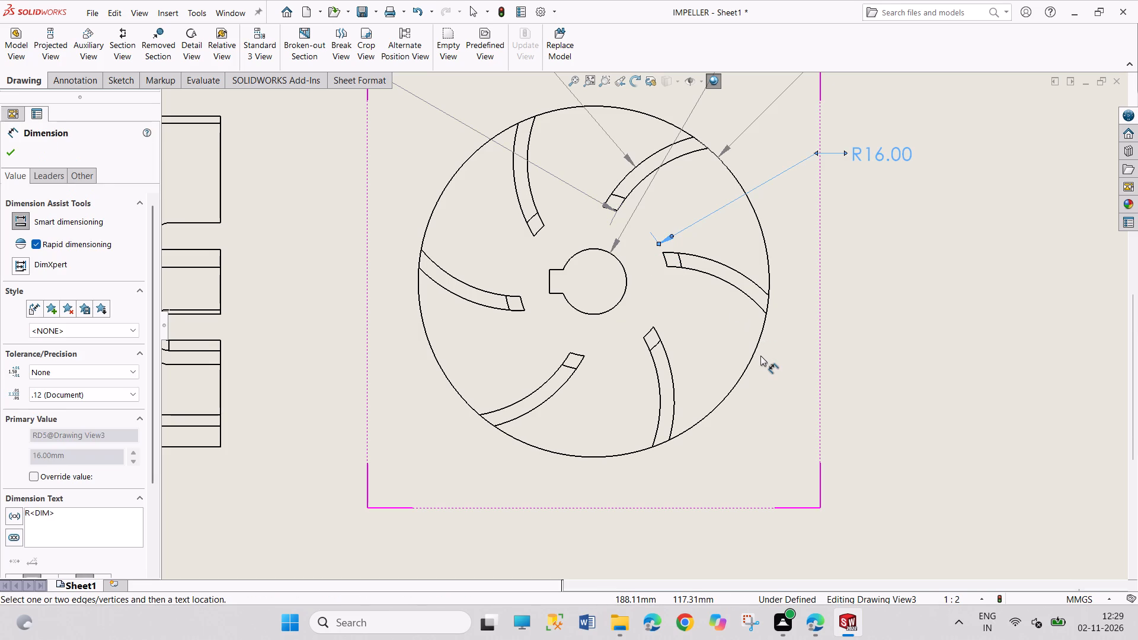
Dimension the hub's diameter in the side view, placing the dimension outside the hub's end face.
{"action": "scroll", "coordinate": [760, 353], "scroll_direction": "up", "scroll_amount": 4}
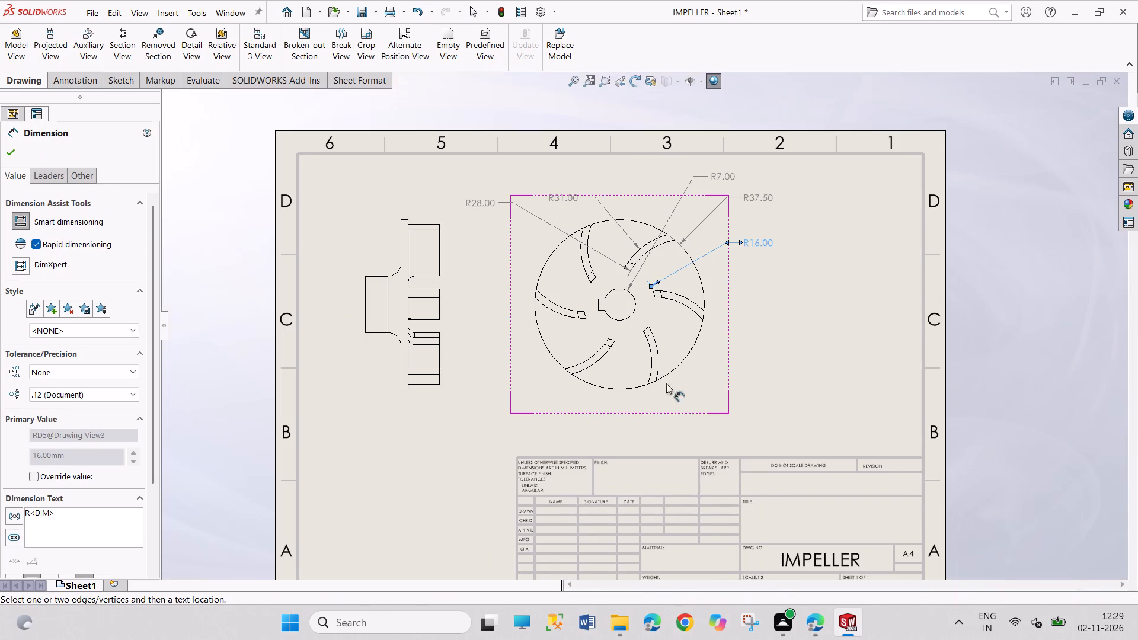
{"action": "scroll", "coordinate": [632, 404], "scroll_direction": "down", "scroll_amount": 1}
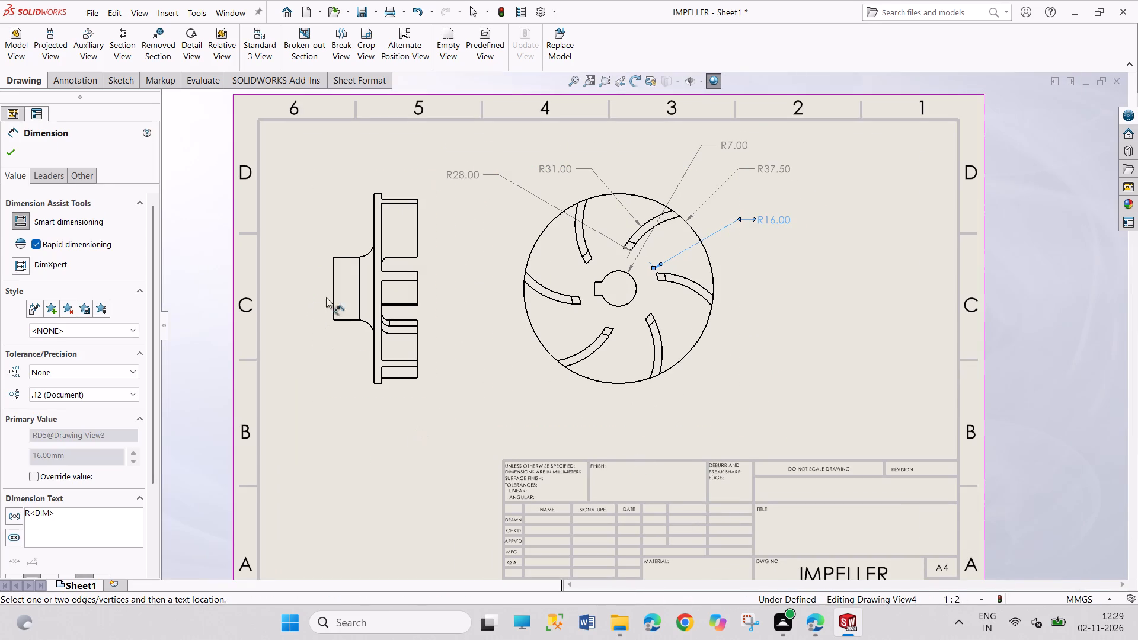
{"action": "left_click", "coordinate": [334, 297]}
{"action": "left_click", "coordinate": [334, 297]}
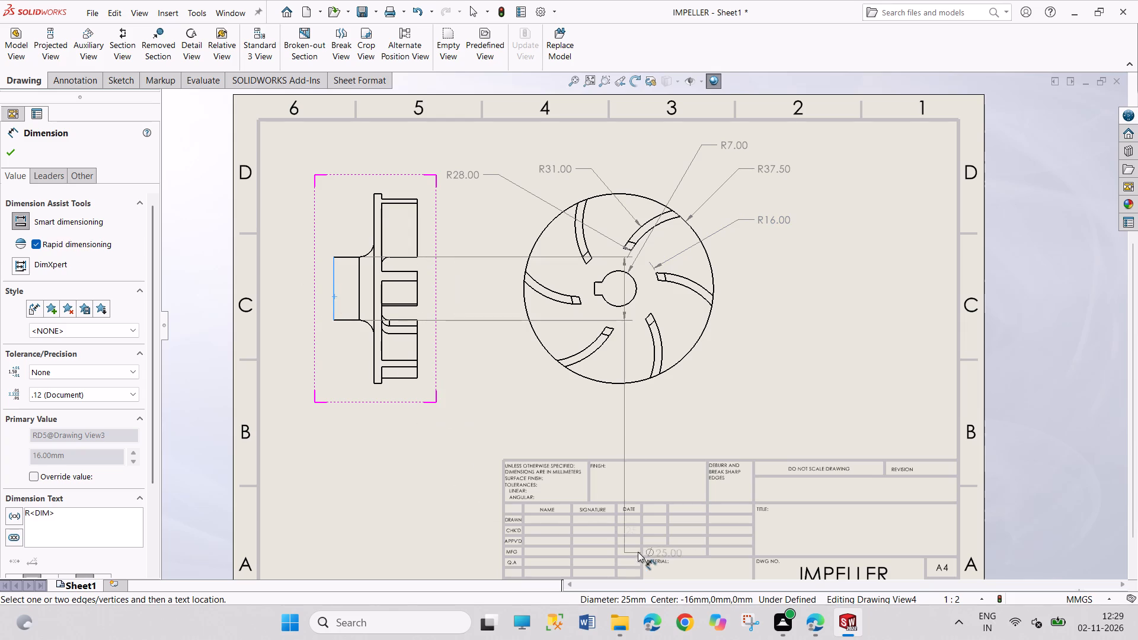
{"action": "left_click", "coordinate": [296, 286]}
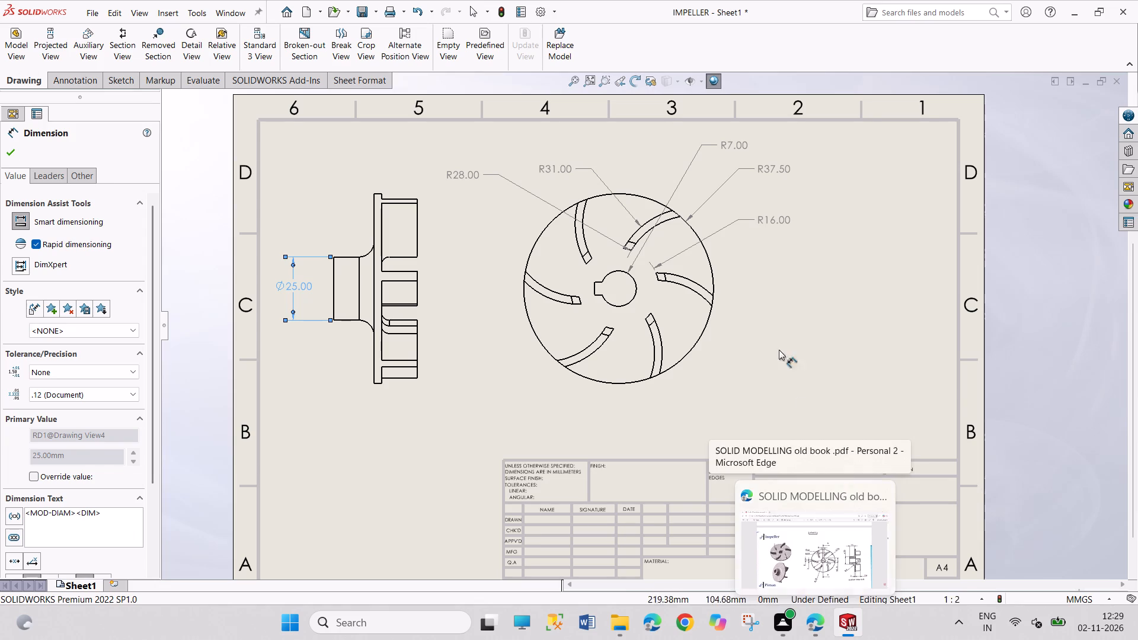
{"action": "right_click", "coordinate": [858, 331]}
{"action": "left_click", "coordinate": [876, 381]}
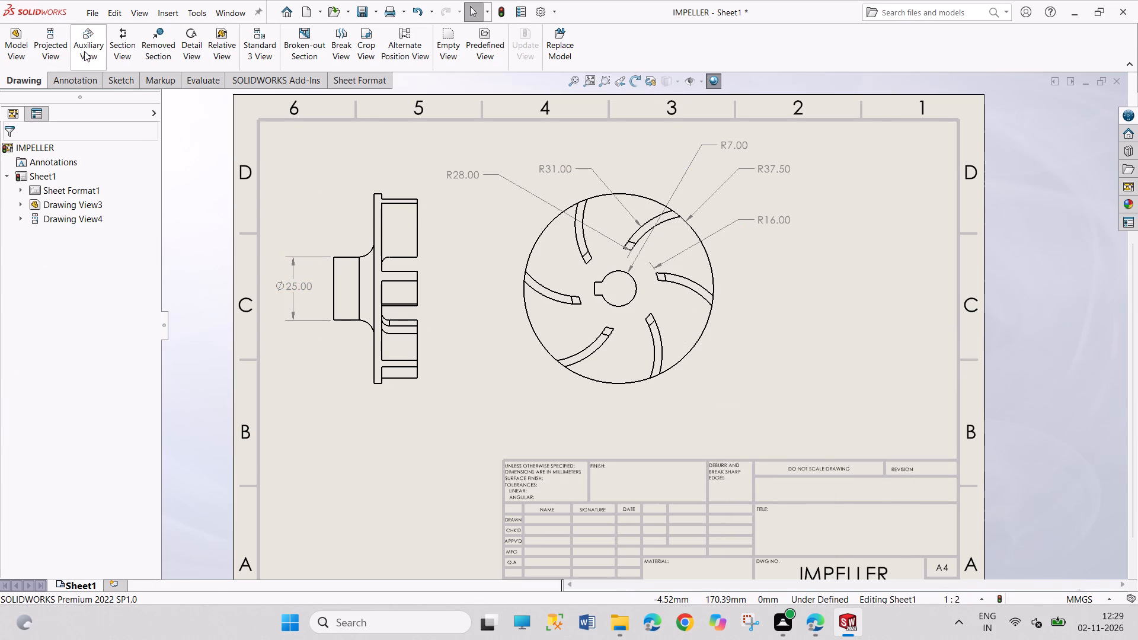
Add a center mark to the disc's outer circle in the blade-face view.
{"action": "left_click", "coordinate": [69, 80]}
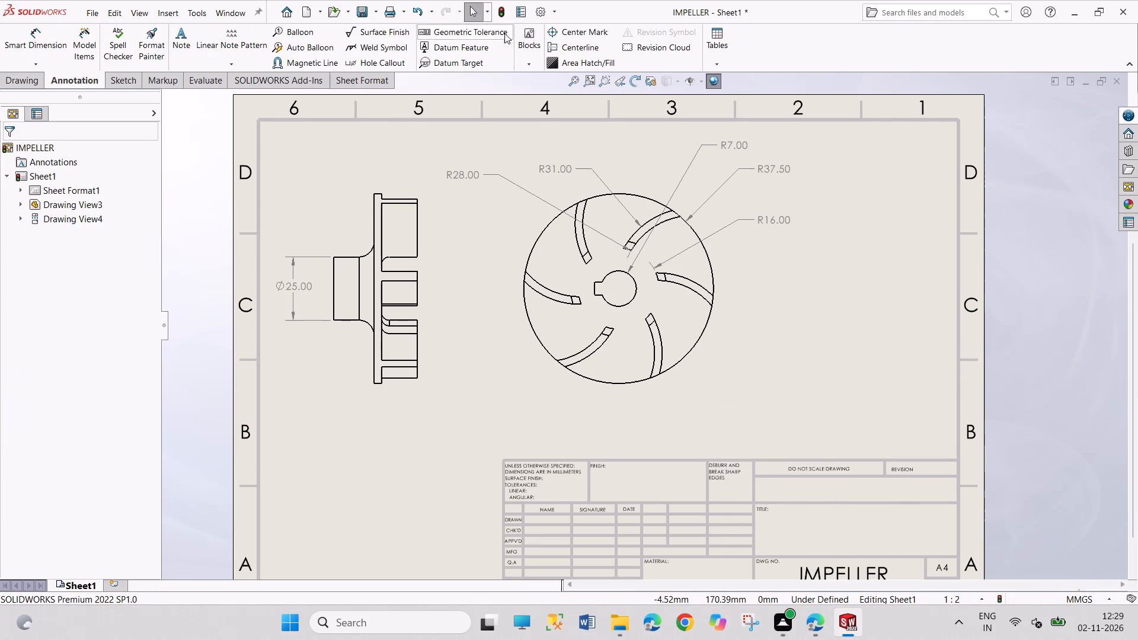
{"action": "left_click", "coordinate": [557, 30]}
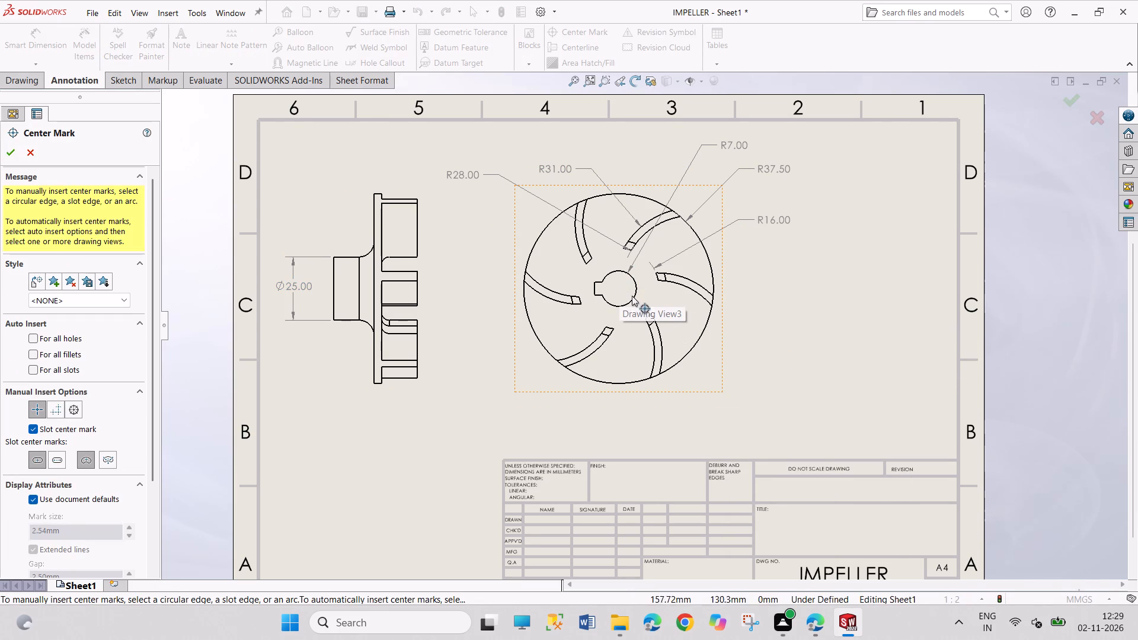
{"action": "left_click", "coordinate": [705, 332]}
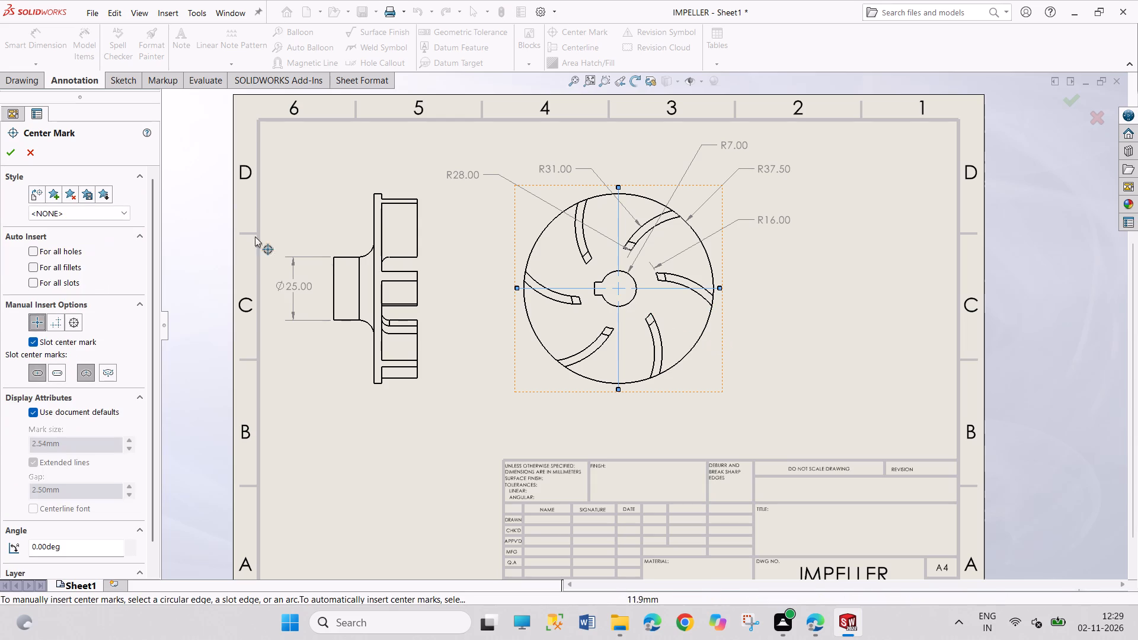
{"action": "left_click", "coordinate": [17, 149]}
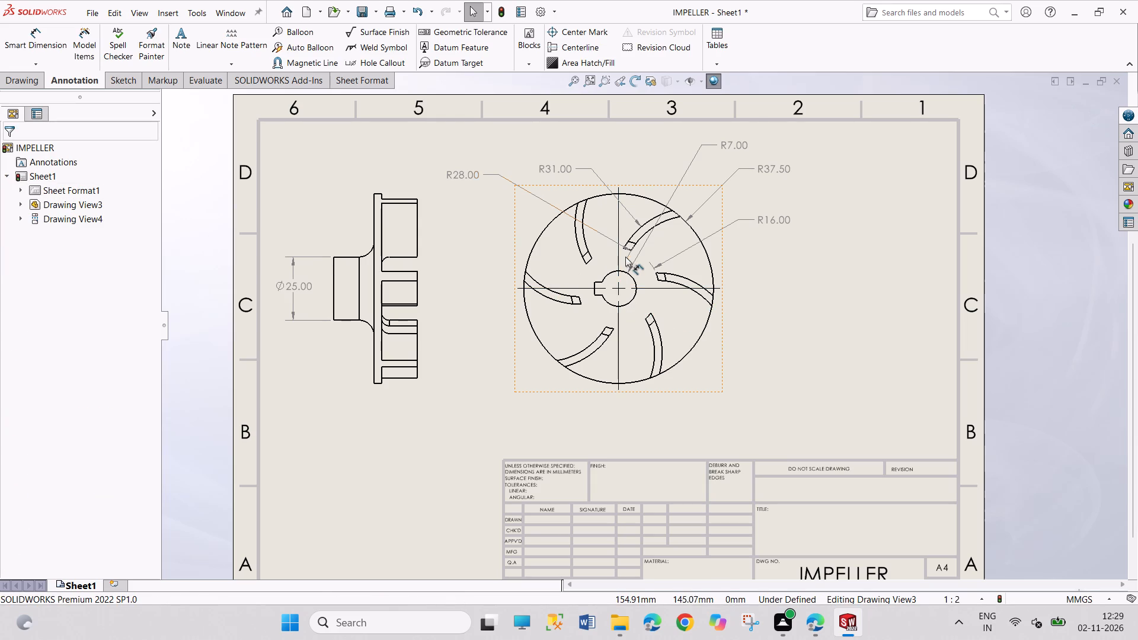
Dimension the vertical offset from the left blade's lower outer corner to the horizontal center mark line.
{"action": "scroll", "coordinate": [625, 255], "scroll_direction": "down", "scroll_amount": 6}
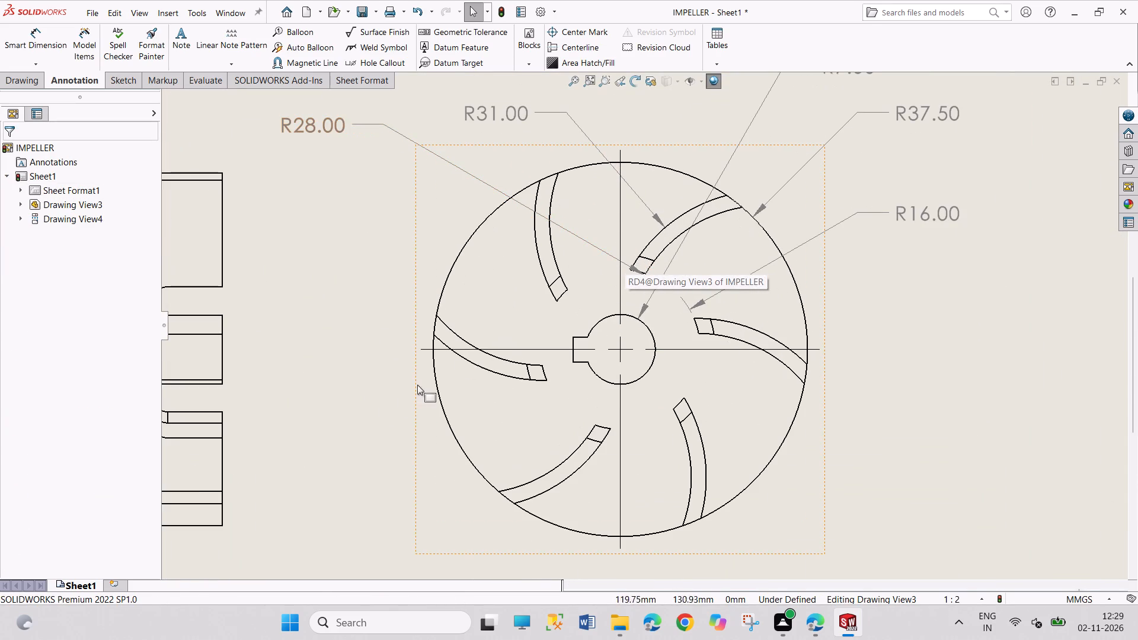
{"action": "right_click_drag", "start_coordinate": [381, 409], "coordinate": [374, 263]}
{"action": "scroll", "coordinate": [392, 321], "scroll_direction": "down", "scroll_amount": 3}
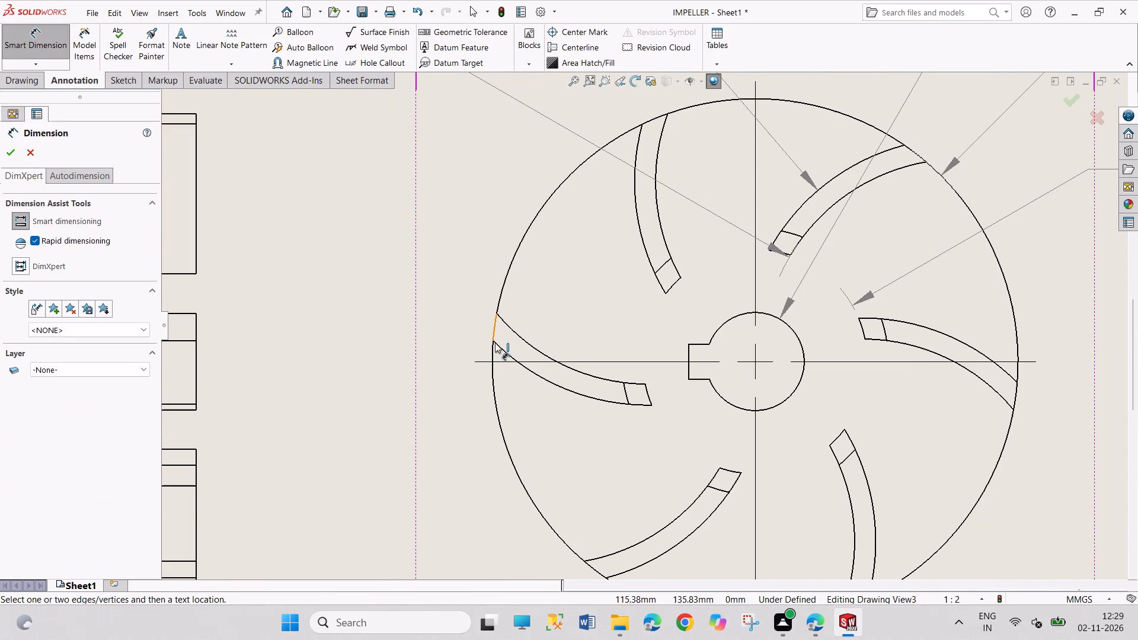
{"action": "left_click", "coordinate": [494, 341]}
{"action": "left_click", "coordinate": [486, 361]}
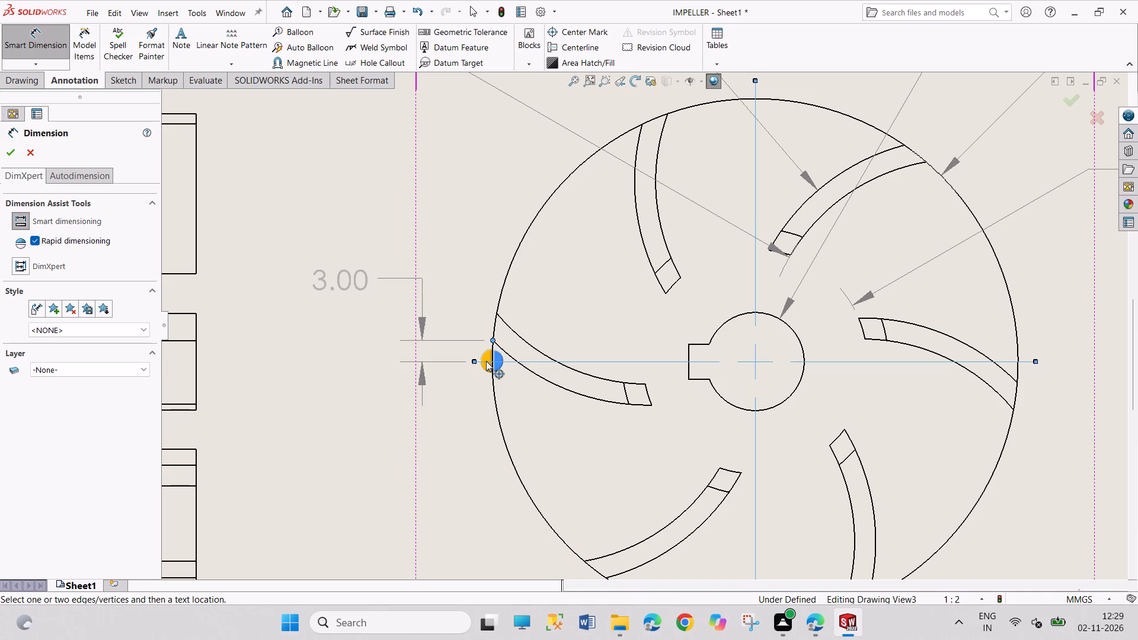
{"action": "left_click", "coordinate": [486, 361]}
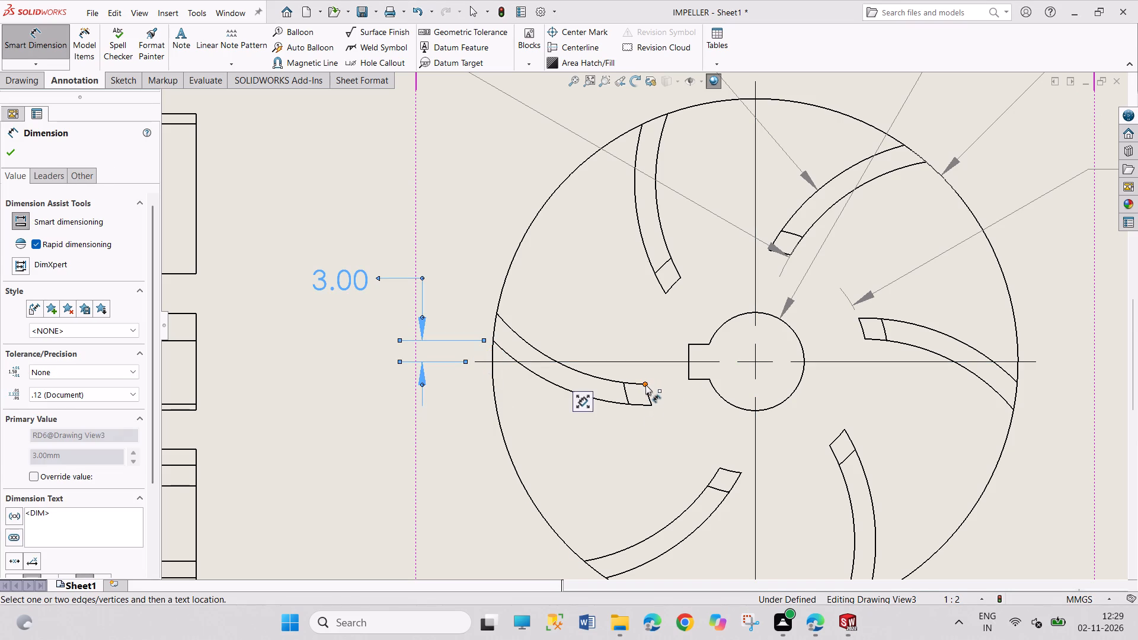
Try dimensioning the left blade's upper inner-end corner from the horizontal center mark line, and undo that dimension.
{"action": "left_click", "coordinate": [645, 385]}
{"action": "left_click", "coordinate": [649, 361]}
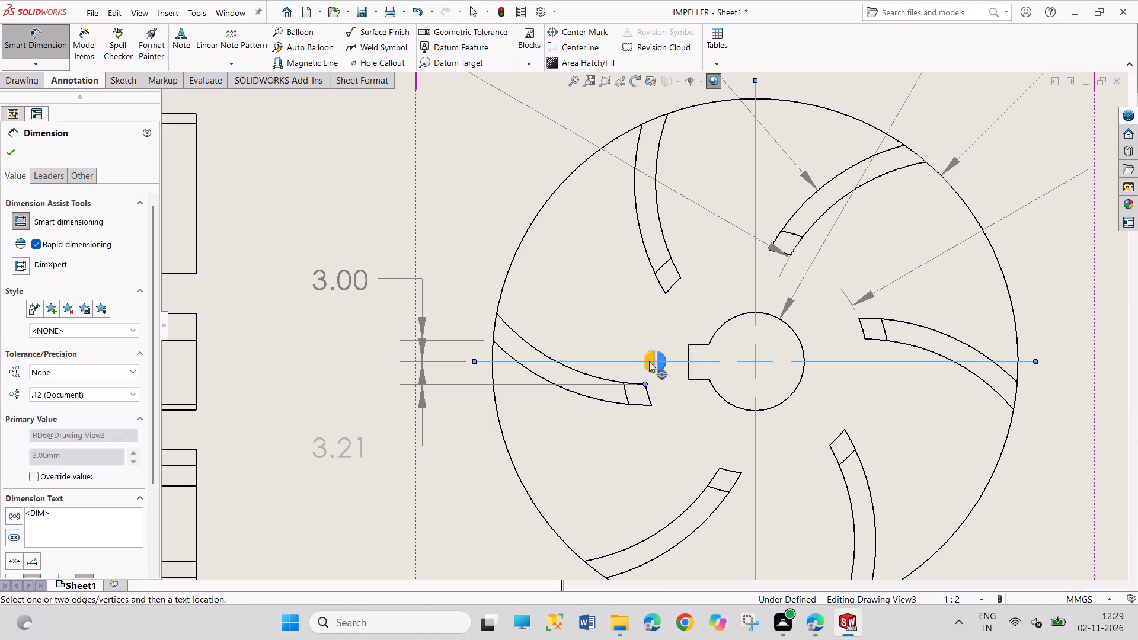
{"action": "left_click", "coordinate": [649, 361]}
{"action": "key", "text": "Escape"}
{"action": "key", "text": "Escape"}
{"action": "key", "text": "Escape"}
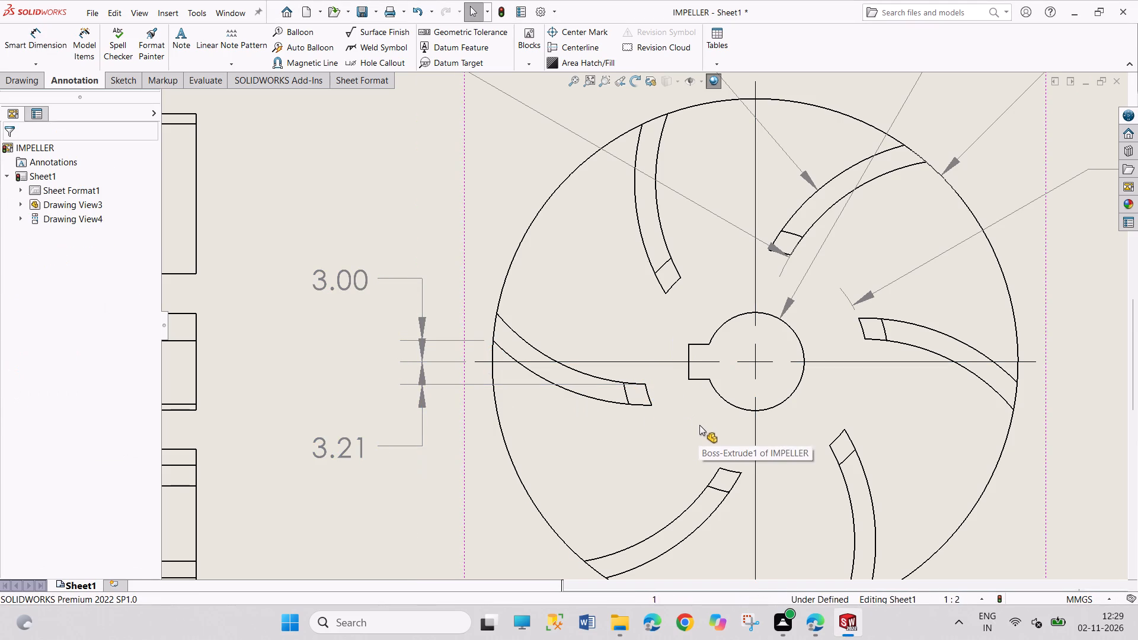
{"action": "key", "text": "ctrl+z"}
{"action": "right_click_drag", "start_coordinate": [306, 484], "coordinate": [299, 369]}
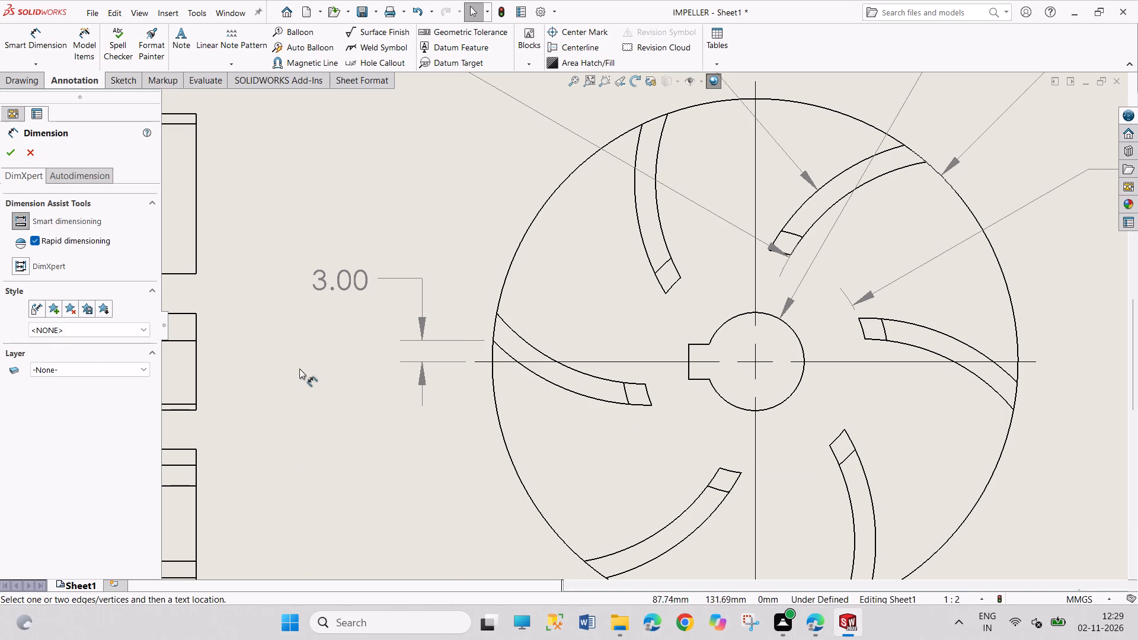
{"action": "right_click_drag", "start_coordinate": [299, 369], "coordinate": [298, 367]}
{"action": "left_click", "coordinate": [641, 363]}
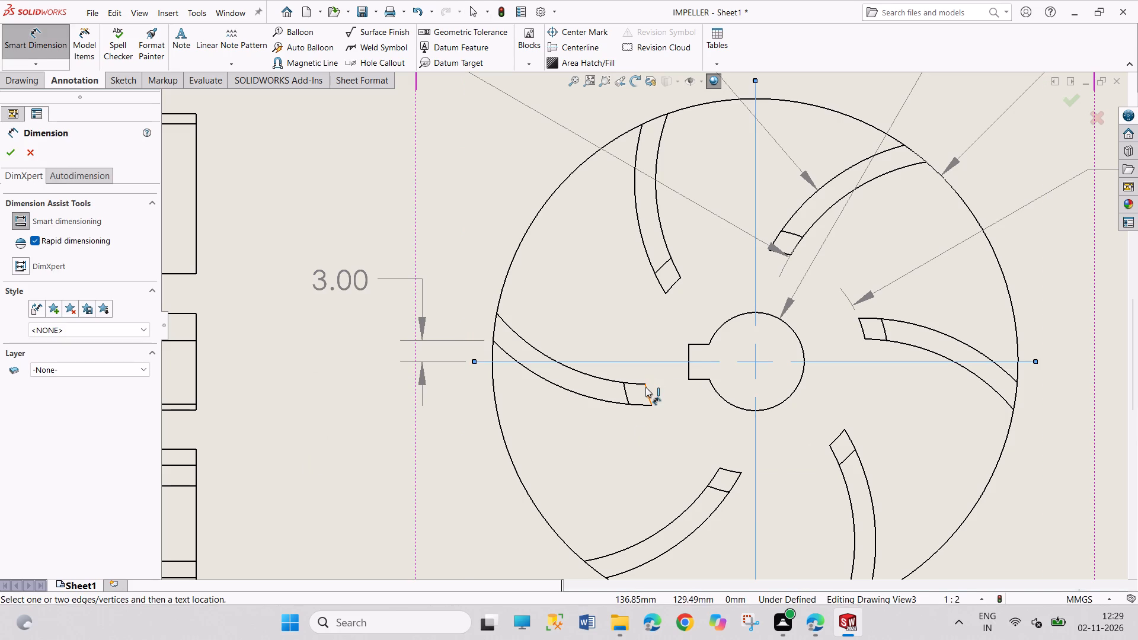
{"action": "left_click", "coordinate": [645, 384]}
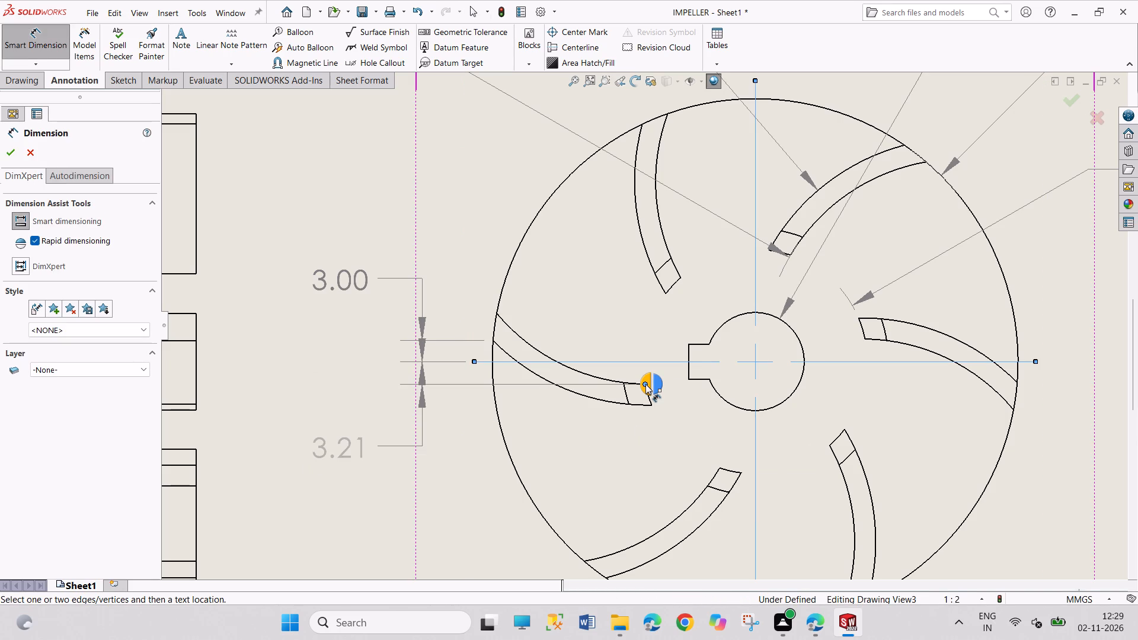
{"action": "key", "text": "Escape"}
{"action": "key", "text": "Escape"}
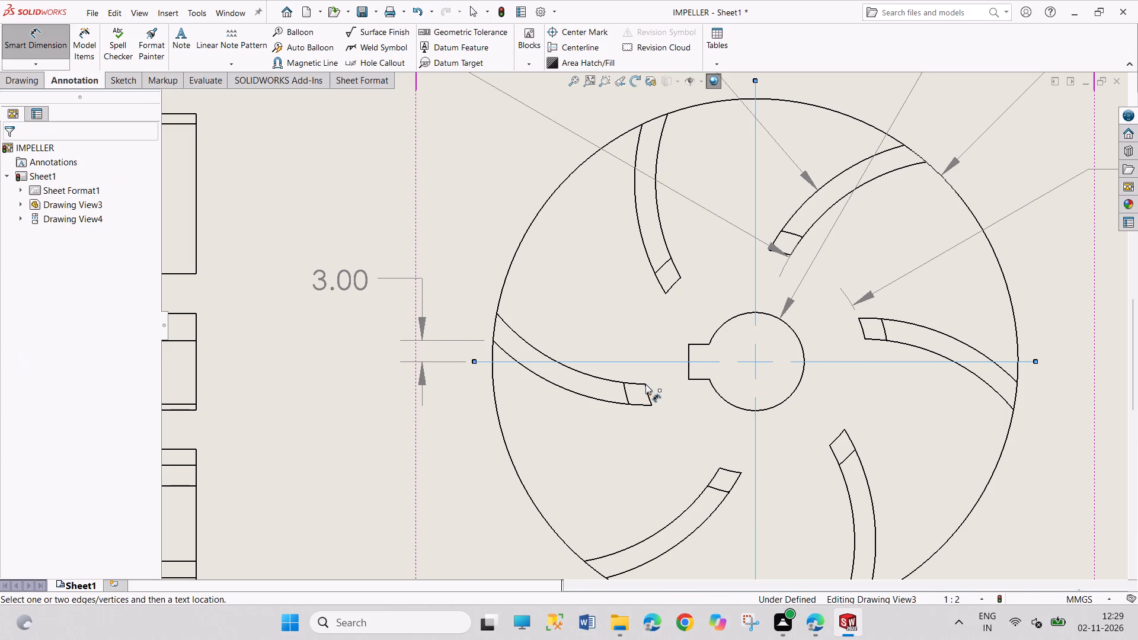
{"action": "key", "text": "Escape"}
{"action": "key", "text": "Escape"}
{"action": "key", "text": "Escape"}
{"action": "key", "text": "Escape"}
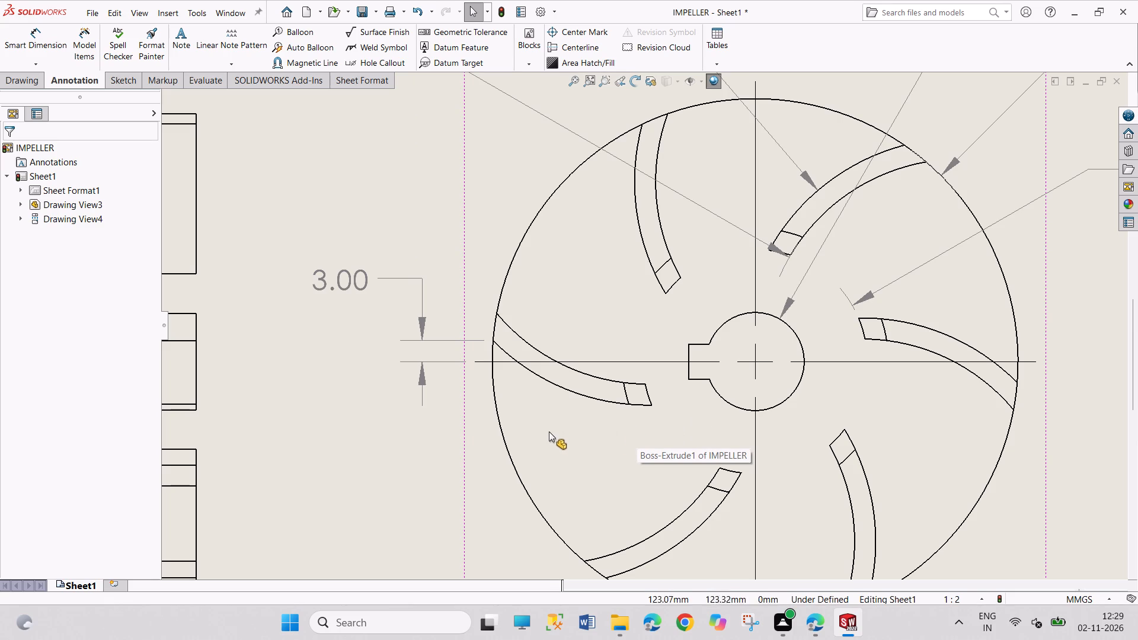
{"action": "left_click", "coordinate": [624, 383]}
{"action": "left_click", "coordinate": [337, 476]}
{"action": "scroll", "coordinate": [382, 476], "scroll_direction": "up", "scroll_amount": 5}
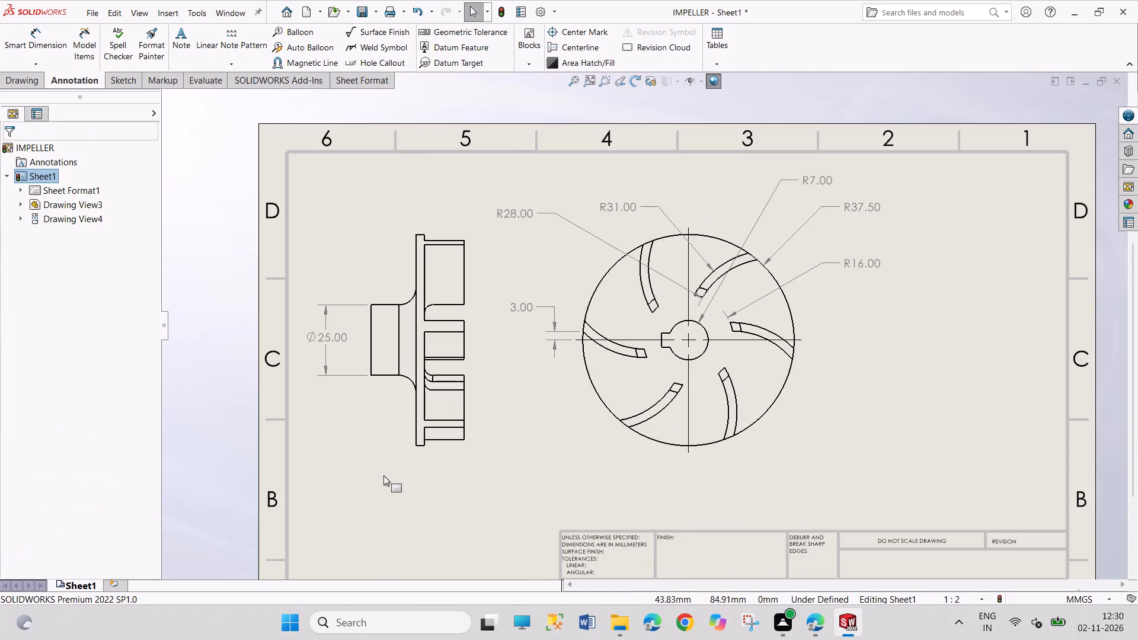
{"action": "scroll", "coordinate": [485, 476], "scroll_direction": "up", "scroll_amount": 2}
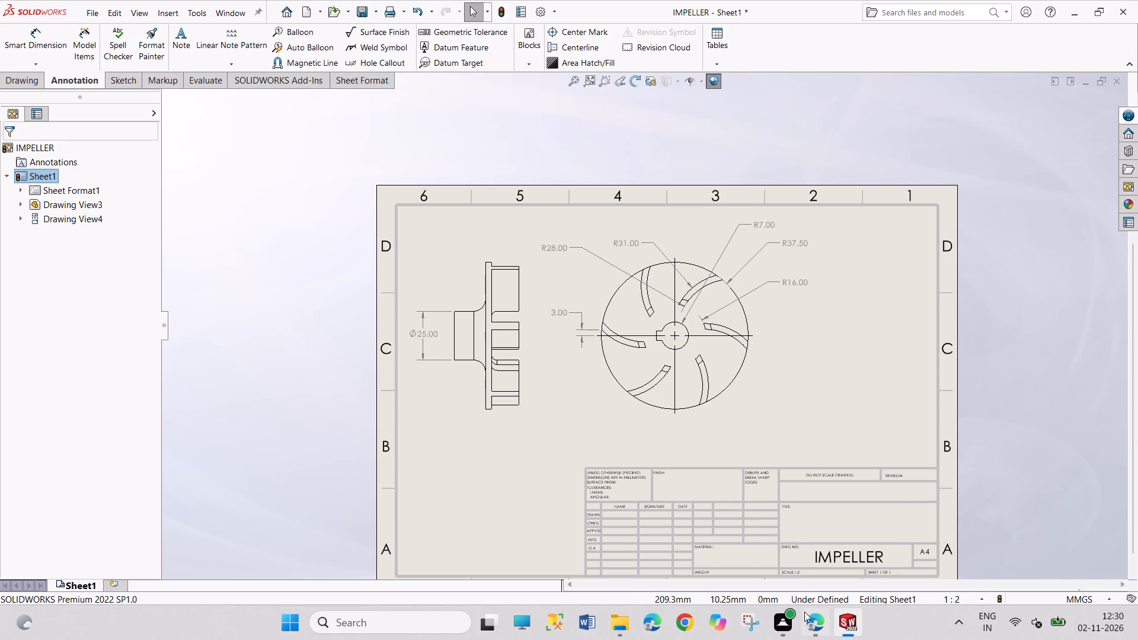
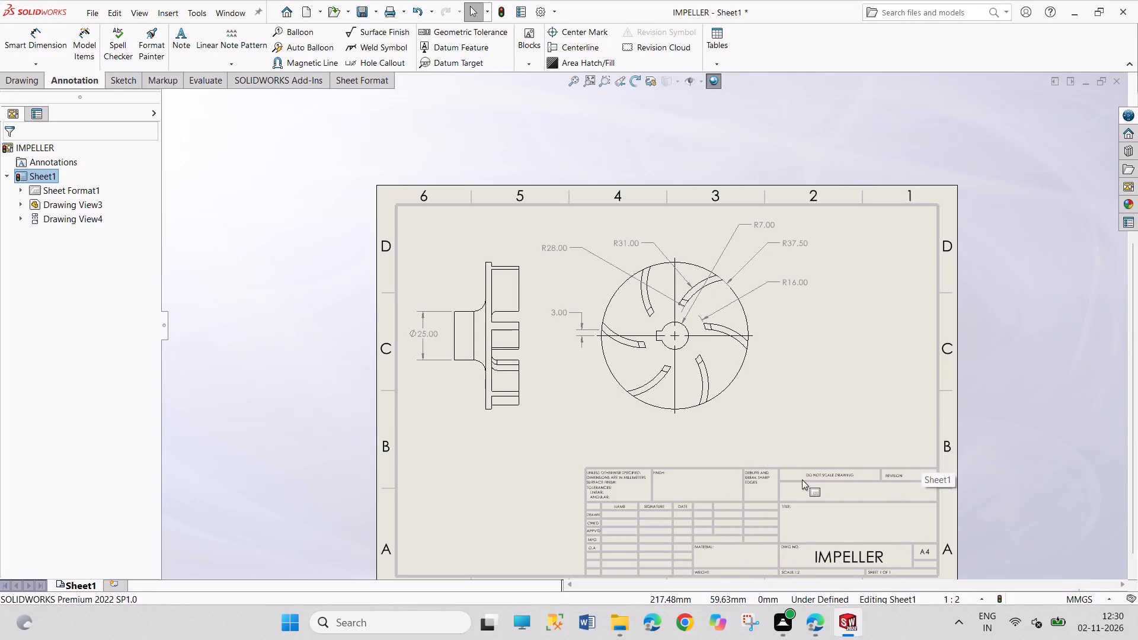
Dimension the keyway's width in the blade-face view, using the keyway's vertical end edge.
{"action": "right_click_drag", "start_coordinate": [804, 481], "coordinate": [806, 287]}
{"action": "scroll", "coordinate": [687, 335], "scroll_direction": "down", "scroll_amount": 6}
{"action": "scroll", "coordinate": [624, 326], "scroll_direction": "down", "scroll_amount": 3}
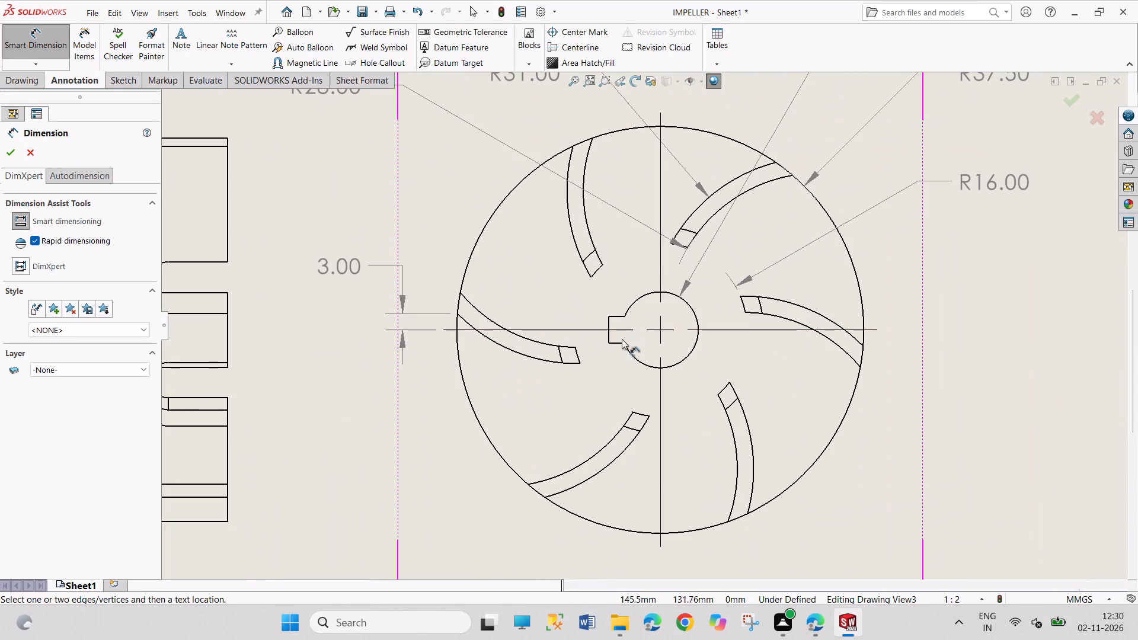
{"action": "left_click", "coordinate": [610, 336]}
{"action": "left_click", "coordinate": [610, 336]}
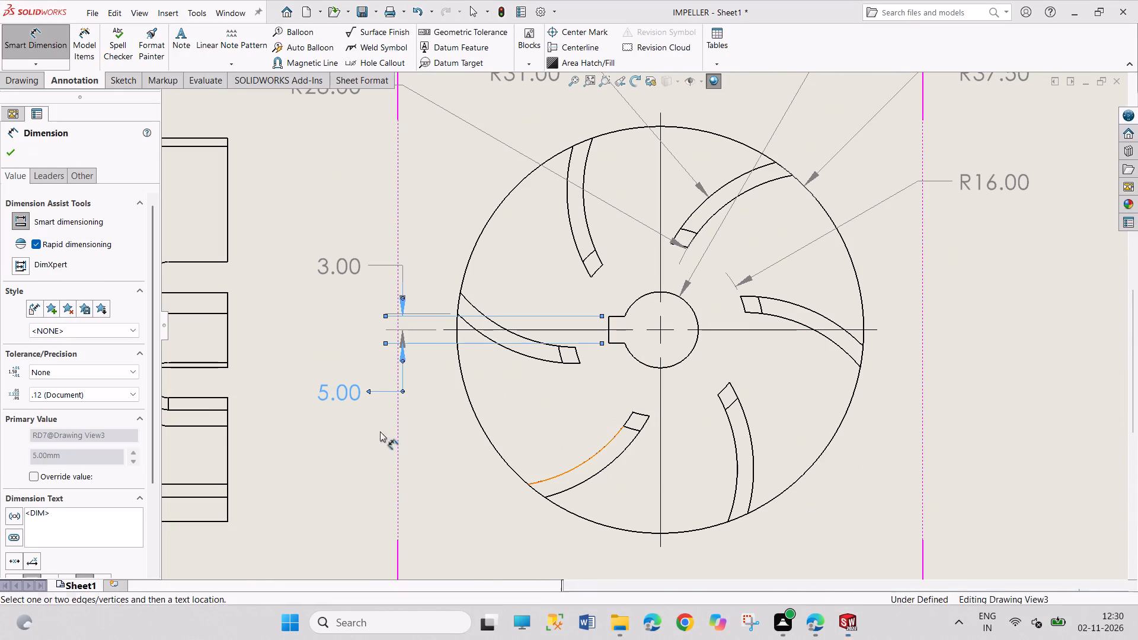
Separate the two overlapping dimensions beside the blade-face view, moving the keyway width above the center line and the 3.00 offset below it.
{"action": "left_click_drag", "start_coordinate": [330, 392], "coordinate": [372, 213]}
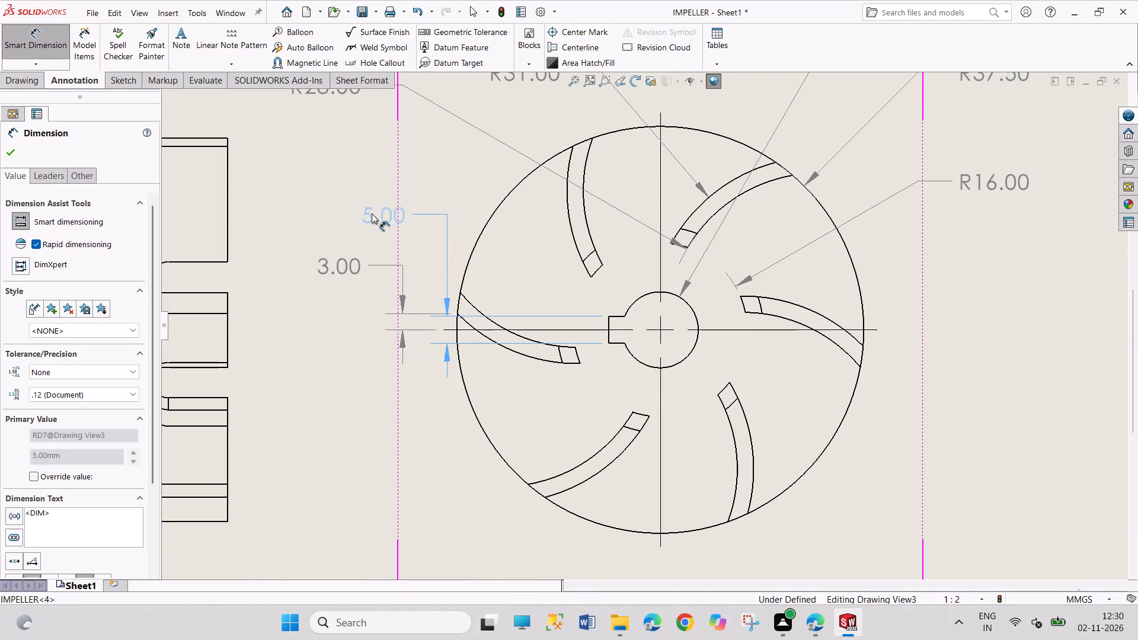
{"action": "left_click_drag", "start_coordinate": [372, 213], "coordinate": [312, 190]}
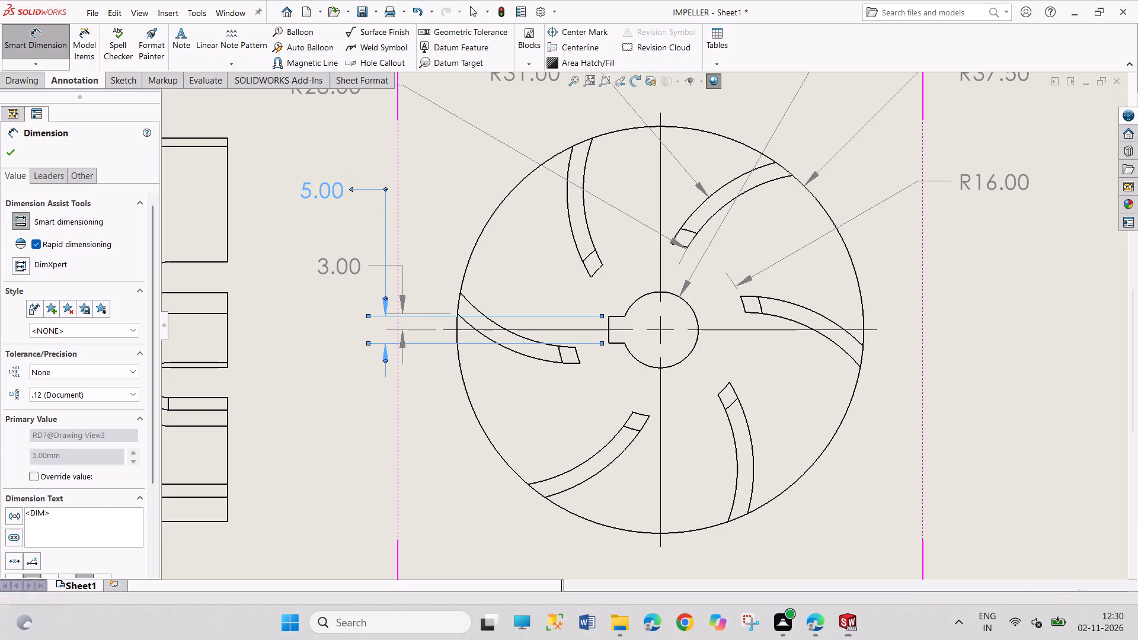
{"action": "left_click_drag", "start_coordinate": [353, 264], "coordinate": [401, 194]}
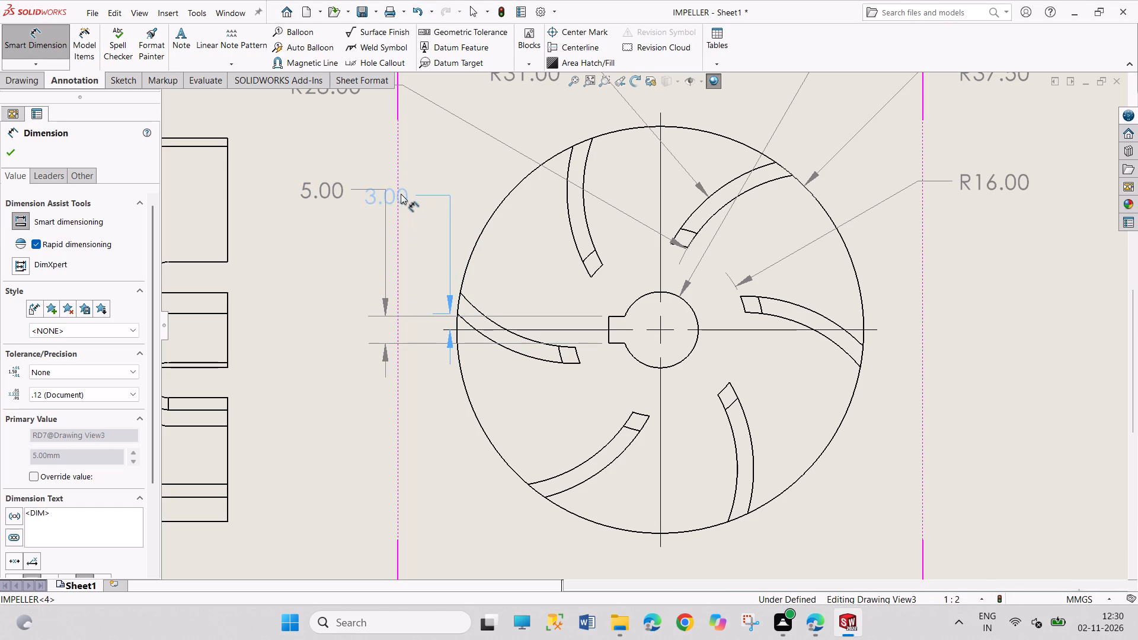
{"action": "left_click_drag", "start_coordinate": [401, 194], "coordinate": [399, 190]}
{"action": "left_click_drag", "start_coordinate": [327, 192], "coordinate": [301, 186]}
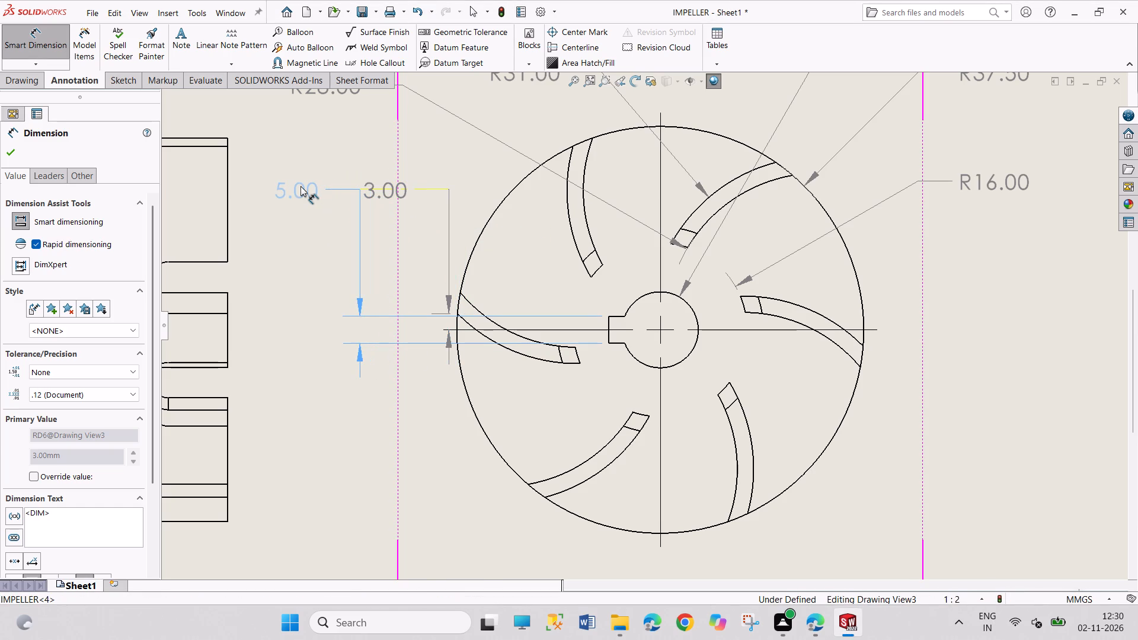
{"action": "left_click_drag", "start_coordinate": [301, 186], "coordinate": [306, 150]}
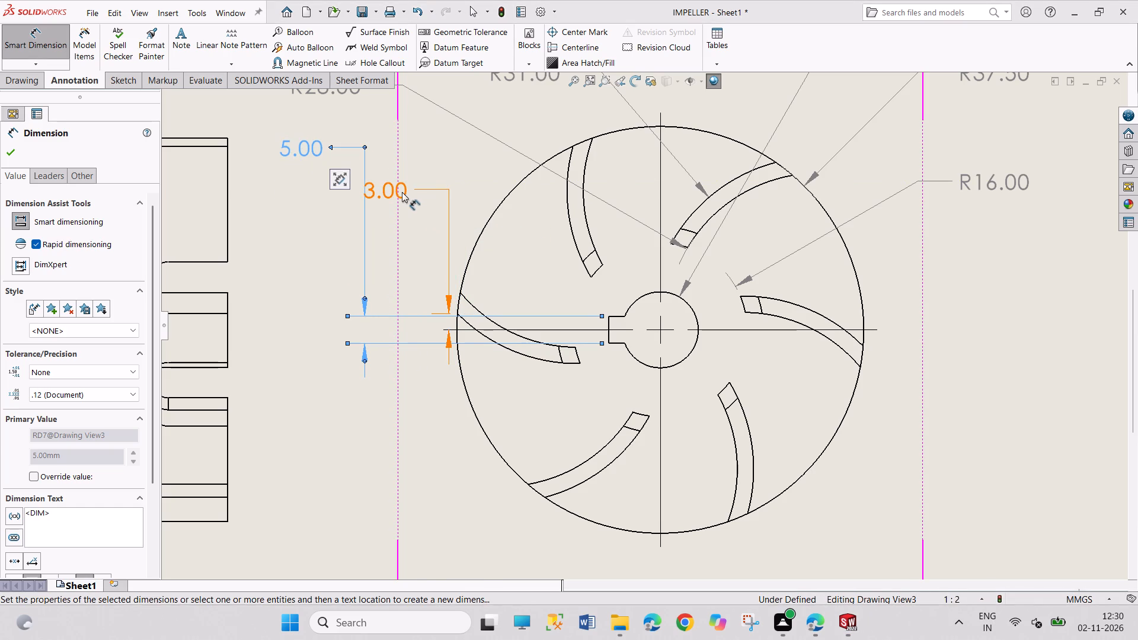
{"action": "left_click_drag", "start_coordinate": [402, 192], "coordinate": [362, 412]}
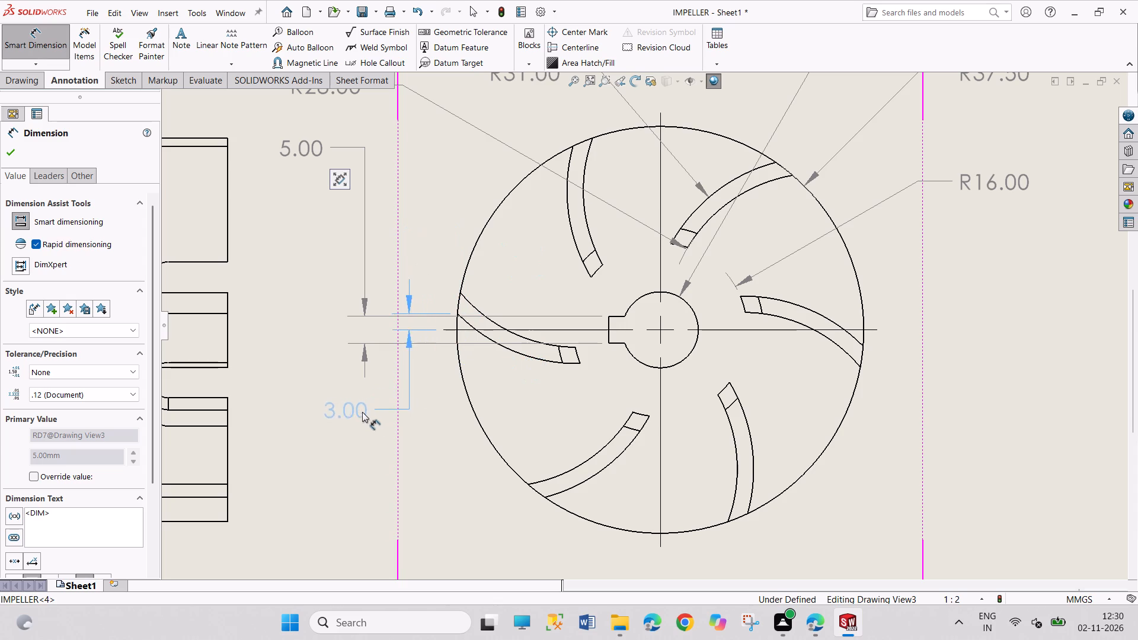
{"action": "left_click_drag", "start_coordinate": [362, 412], "coordinate": [386, 430]}
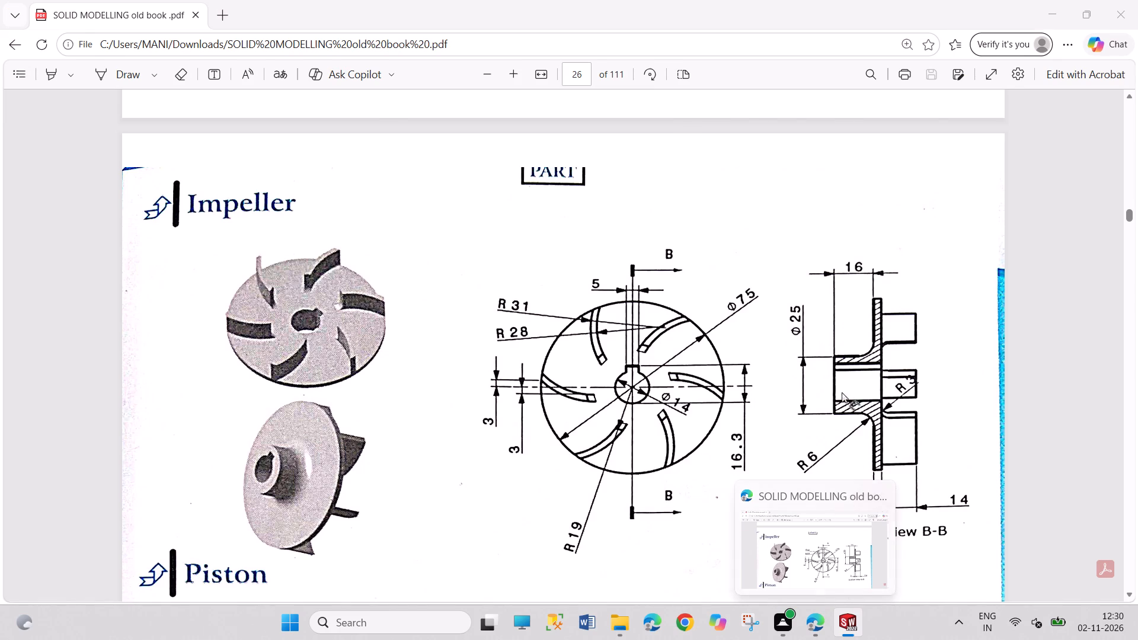
Dimension the distance from the keyway's end edge to the far side of the bore, placing it above the blade-face view.
{"action": "scroll", "coordinate": [627, 344], "scroll_direction": "down", "scroll_amount": 3}
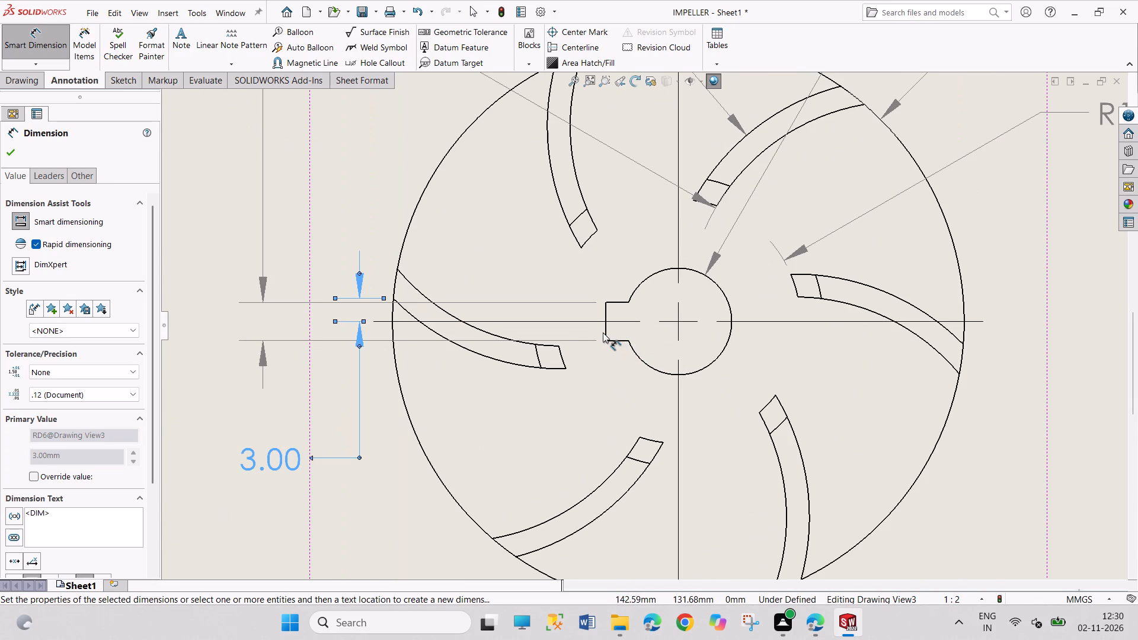
{"action": "left_click", "coordinate": [606, 332]}
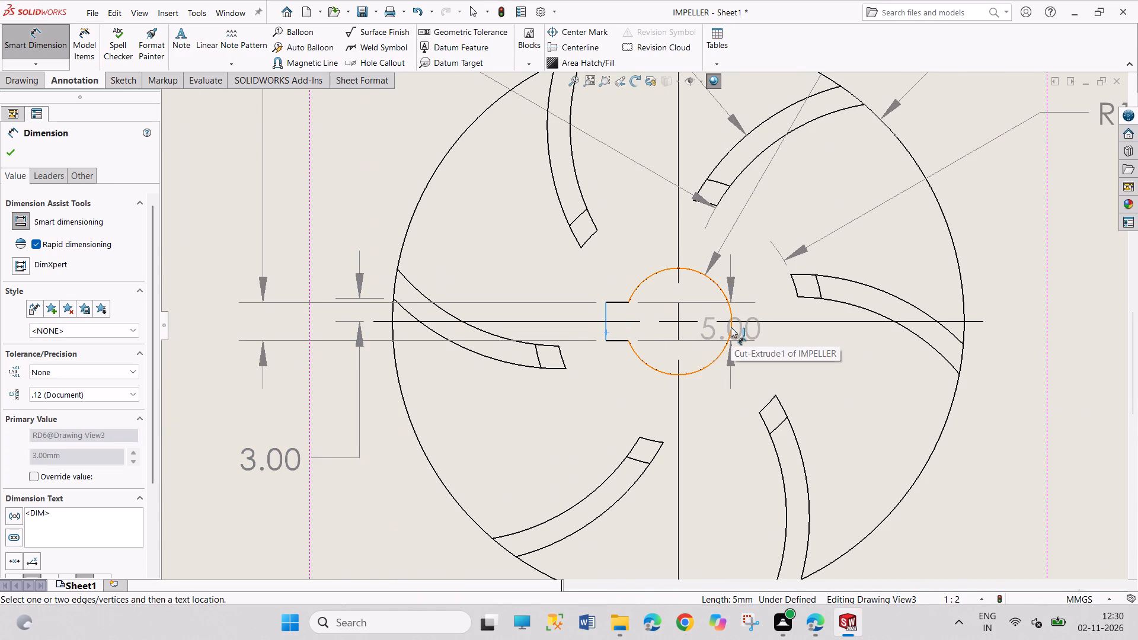
{"action": "left_click", "coordinate": [731, 327], "text": "shift"}
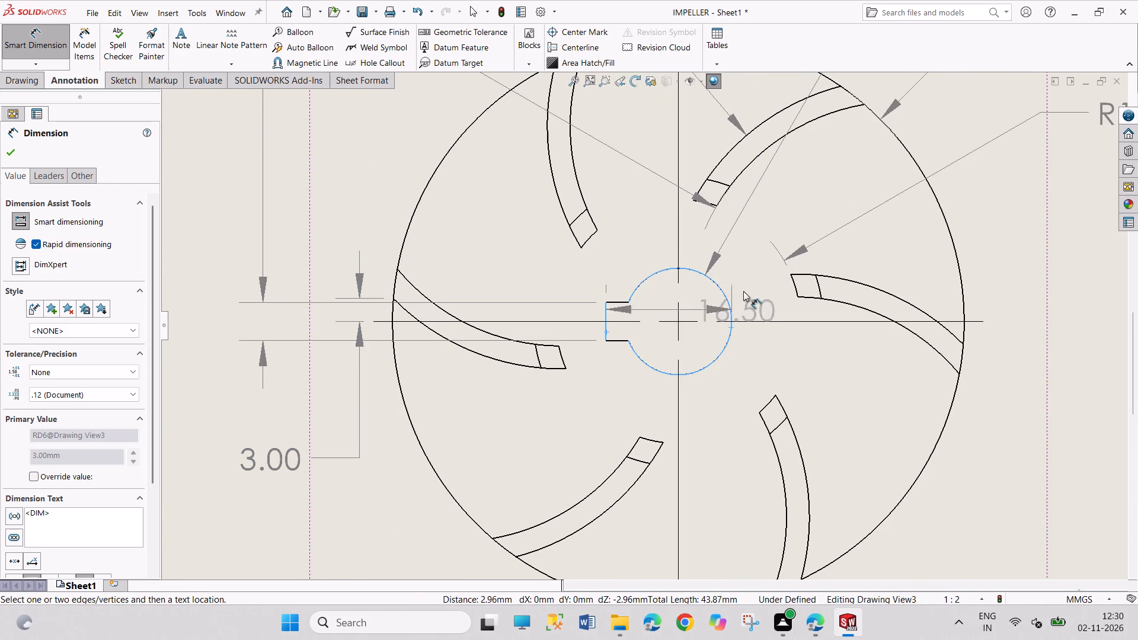
{"action": "scroll", "coordinate": [752, 261], "scroll_direction": "up", "scroll_amount": 5}
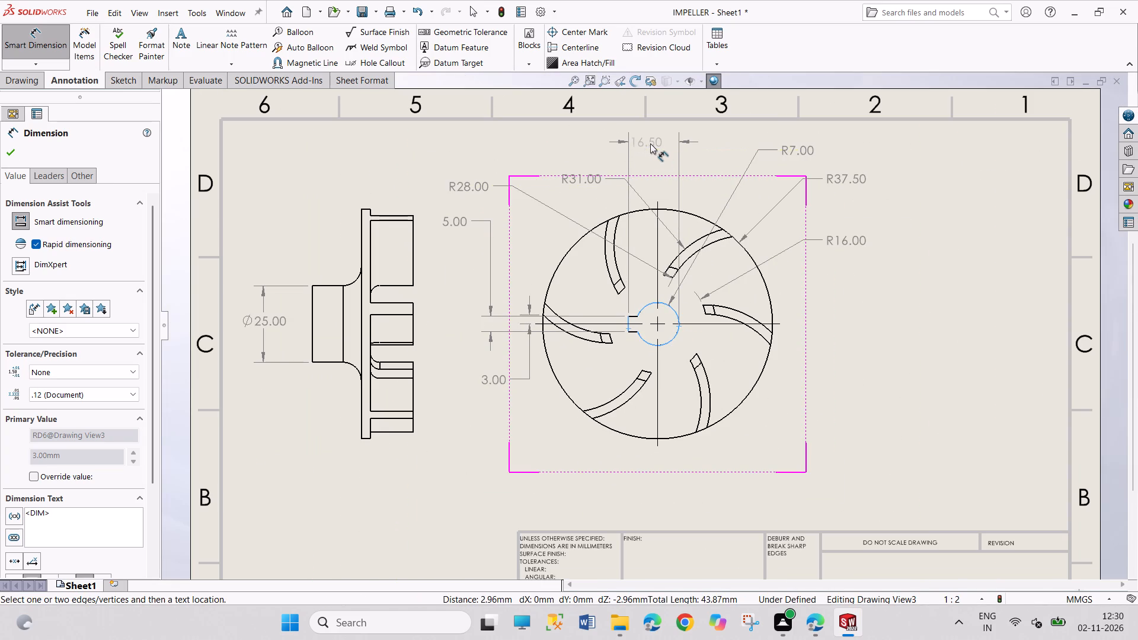
{"action": "left_click", "coordinate": [651, 143]}
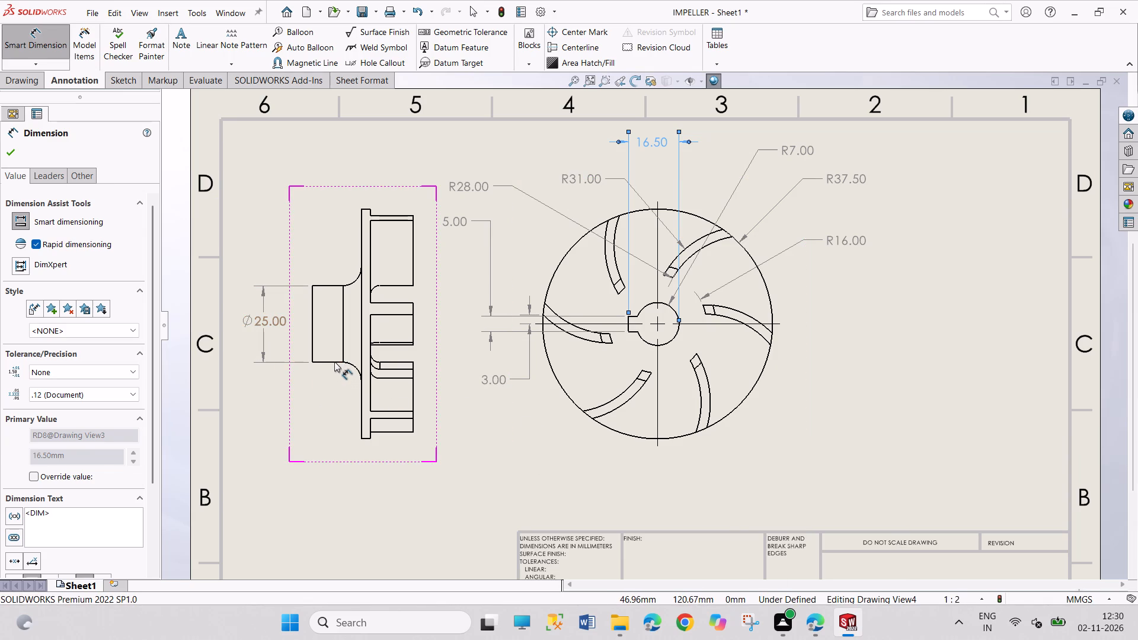
Dimension the length of the hub's straight cylindrical part, placing it below the side view.
{"action": "left_click", "coordinate": [334, 364]}
{"action": "left_click", "coordinate": [334, 364]}
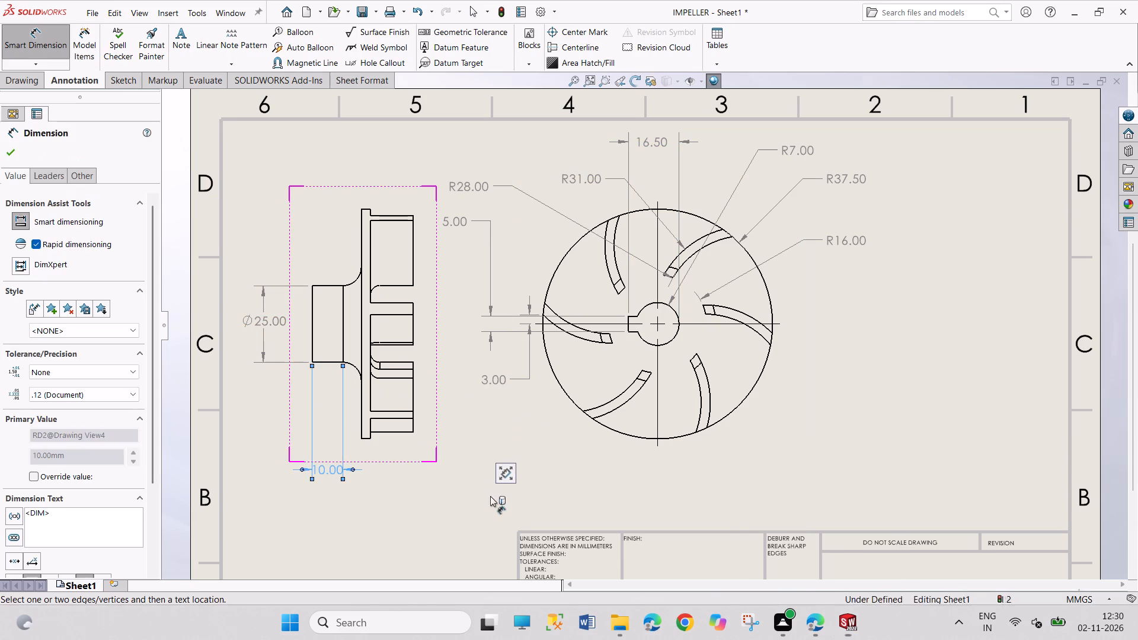
Dimension the axial depth of the top blade in the side view, placing it above the view.
{"action": "left_click", "coordinate": [391, 215]}
{"action": "left_click", "coordinate": [391, 215]}
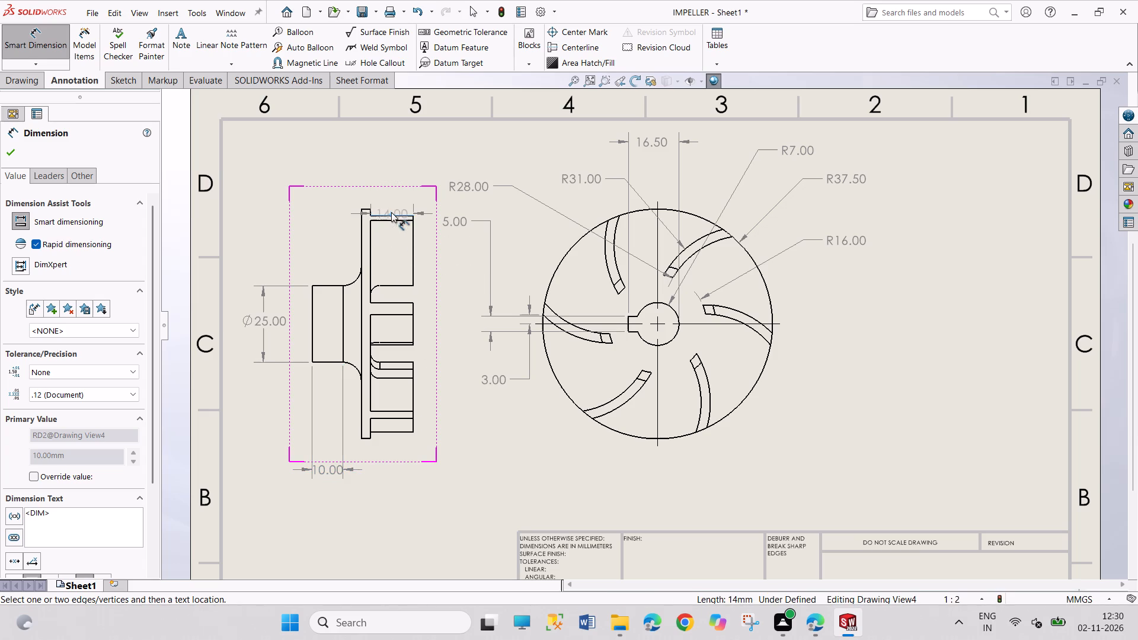
{"action": "left_click", "coordinate": [388, 156]}
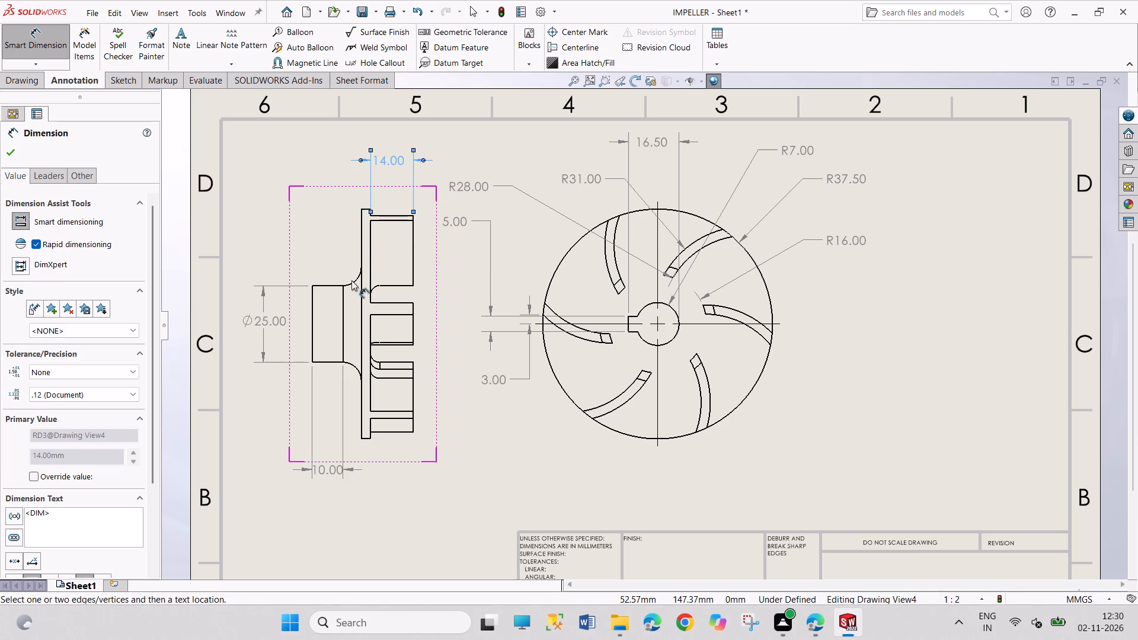
Dimension the radius of the upper fillet between the hub and the disc in the side view.
{"action": "left_click", "coordinate": [354, 281]}
{"action": "left_click", "coordinate": [343, 270]}
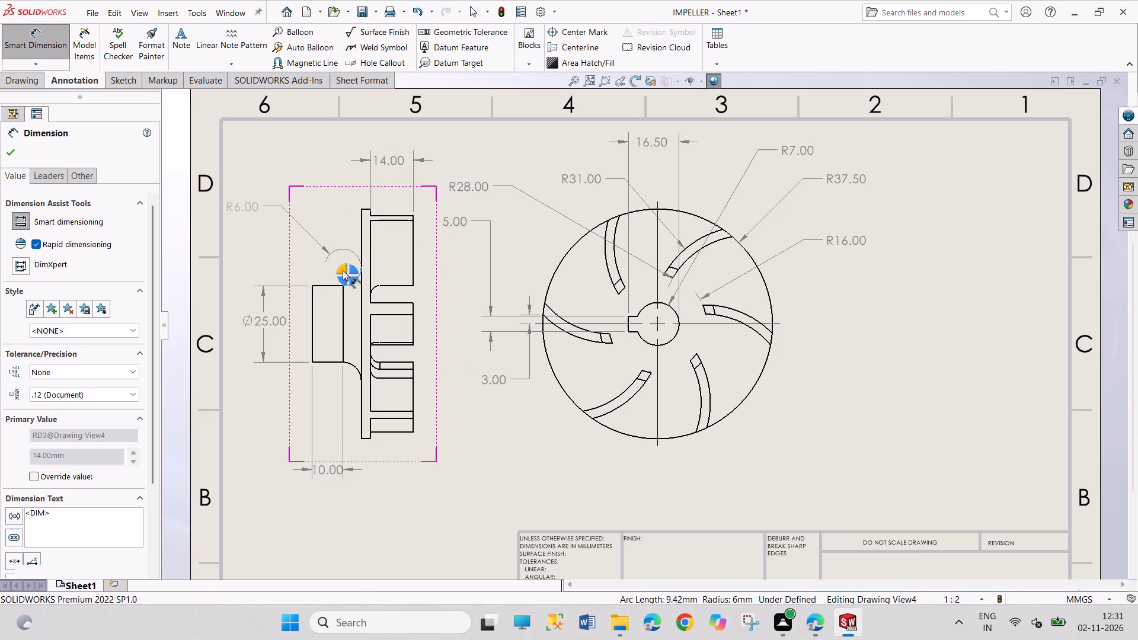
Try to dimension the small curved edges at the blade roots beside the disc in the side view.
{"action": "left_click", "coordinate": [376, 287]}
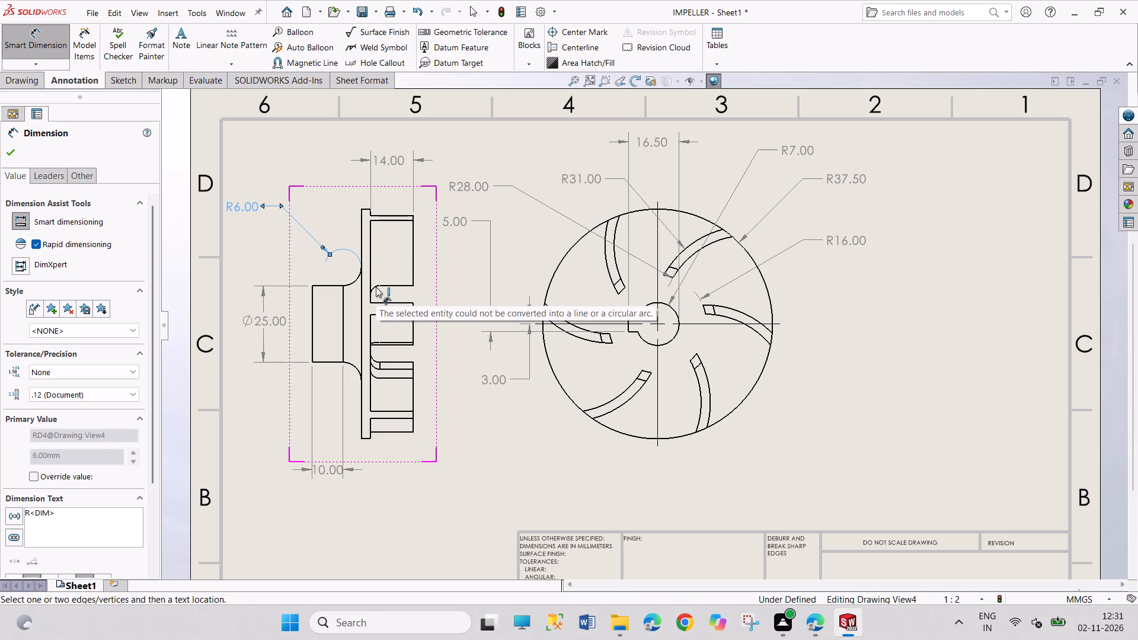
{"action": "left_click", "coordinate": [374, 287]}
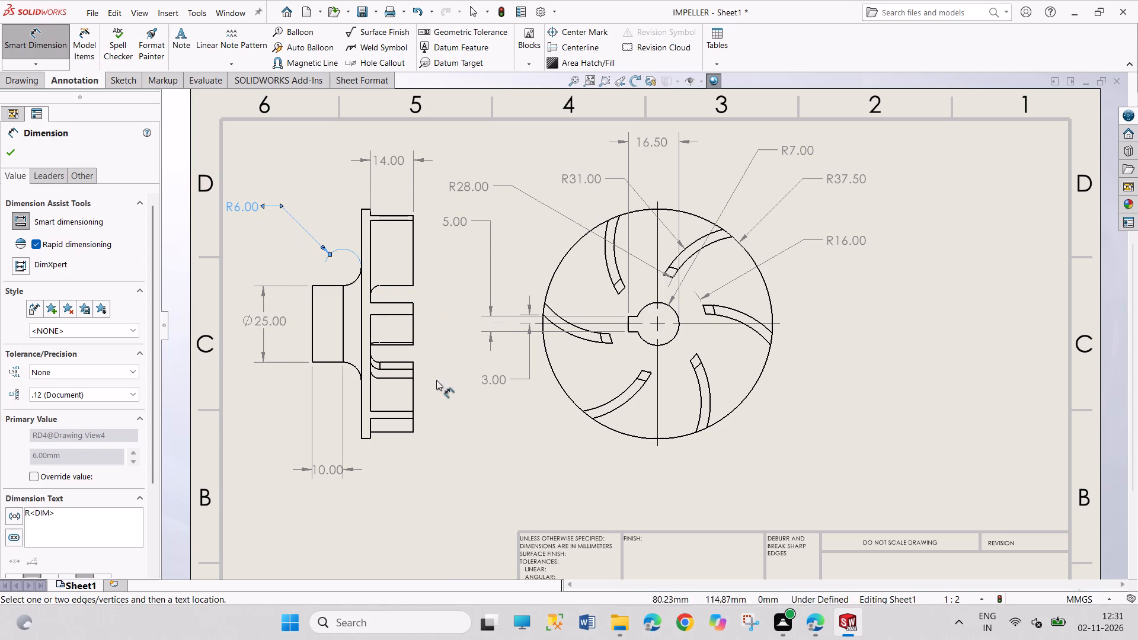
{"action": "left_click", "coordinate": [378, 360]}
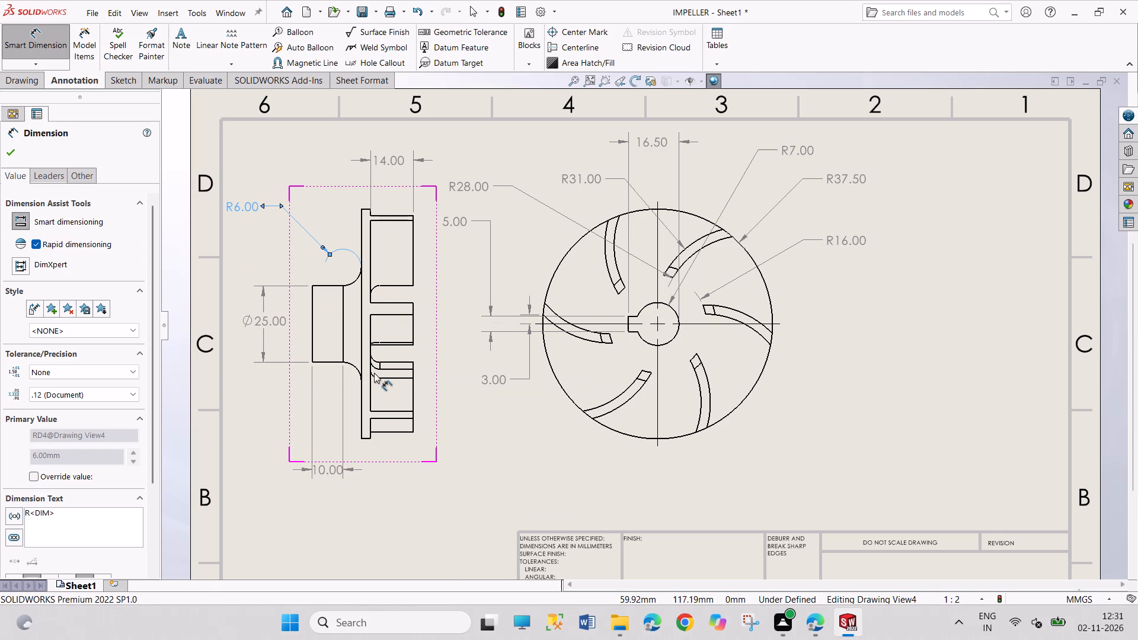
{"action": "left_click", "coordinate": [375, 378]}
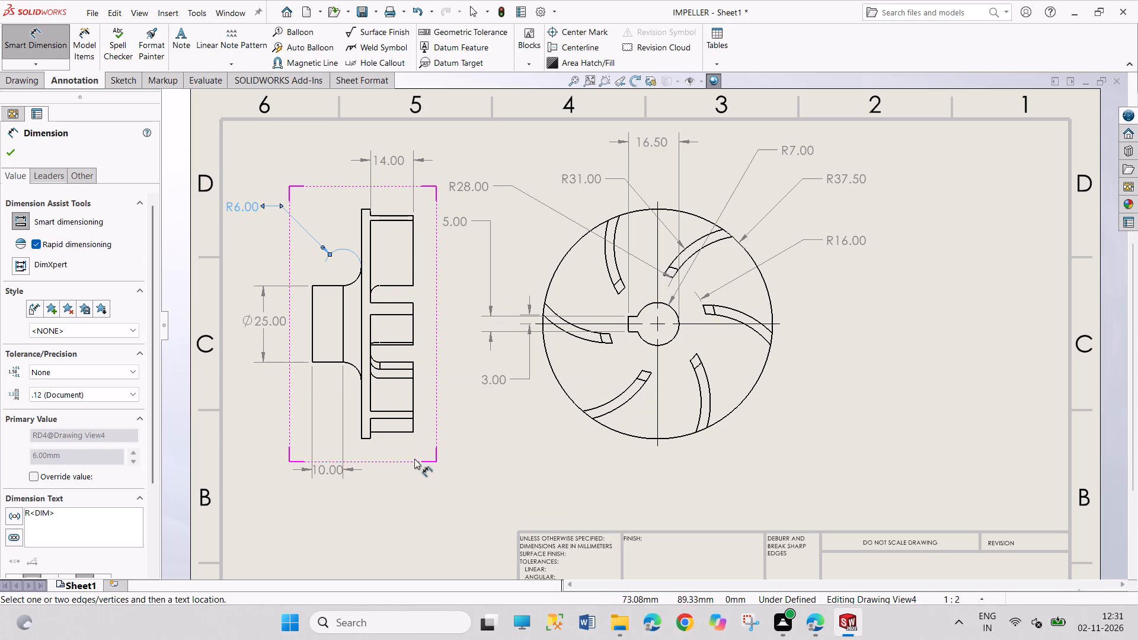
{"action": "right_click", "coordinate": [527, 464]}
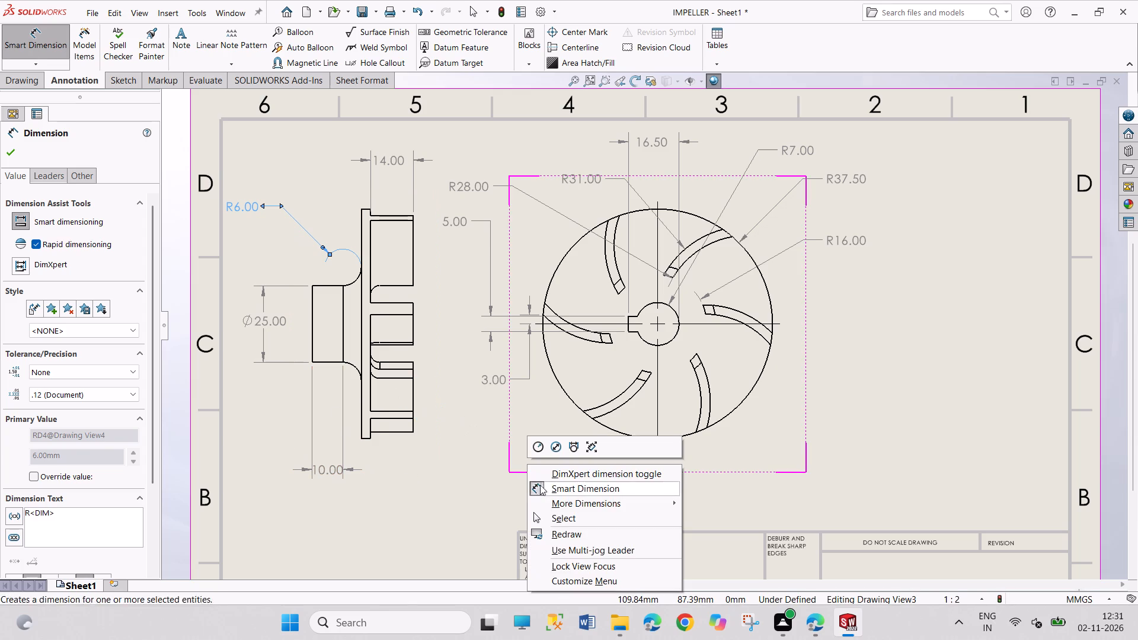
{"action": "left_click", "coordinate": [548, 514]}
Dimension the distance from the hub's end face to the disc's hub-side face, placing it below the hub length dimension.
{"action": "right_click_drag", "start_coordinate": [465, 519], "coordinate": [447, 343]}
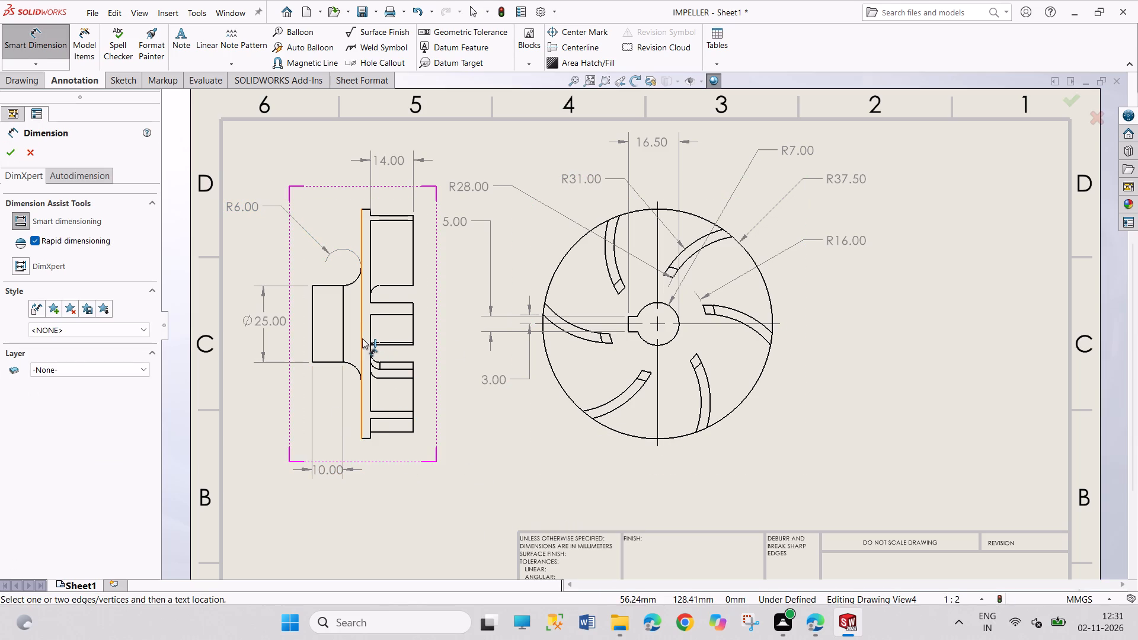
{"action": "left_click", "coordinate": [362, 338]}
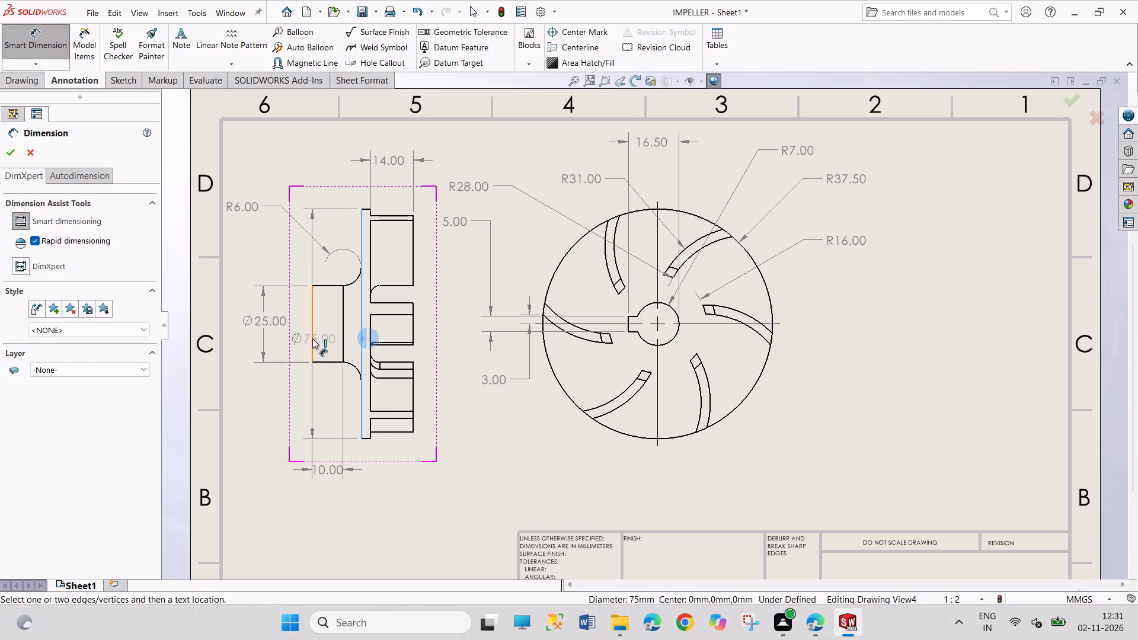
{"action": "left_click", "coordinate": [312, 338]}
{"action": "left_click", "coordinate": [338, 532]}
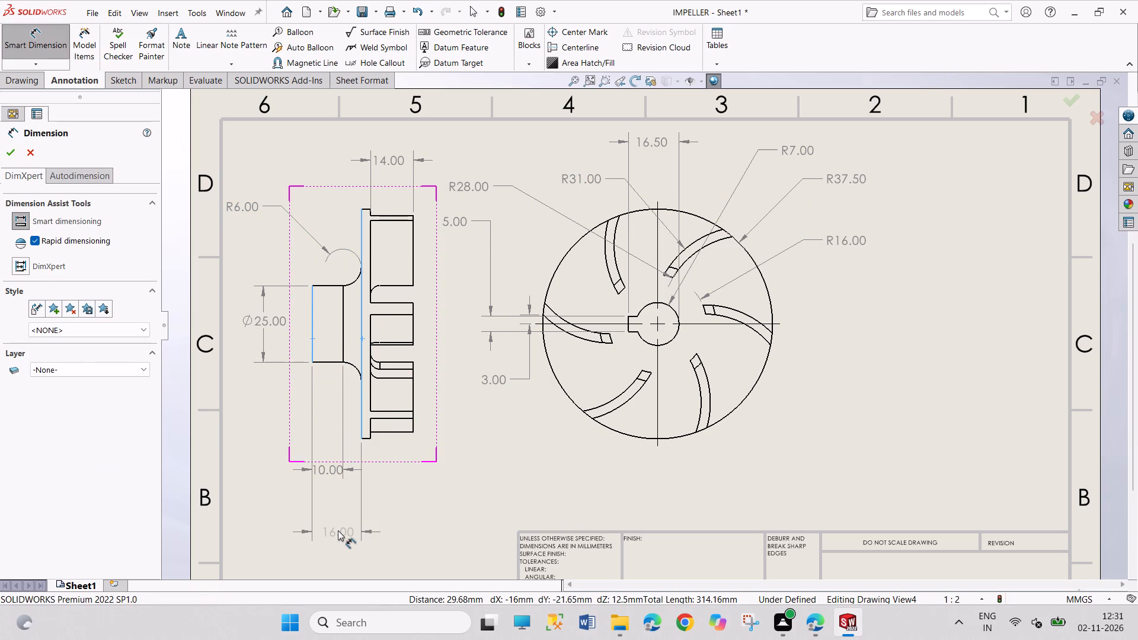
Select the 10.00 hub length dimension below the side view.
{"action": "left_click", "coordinate": [331, 472]}
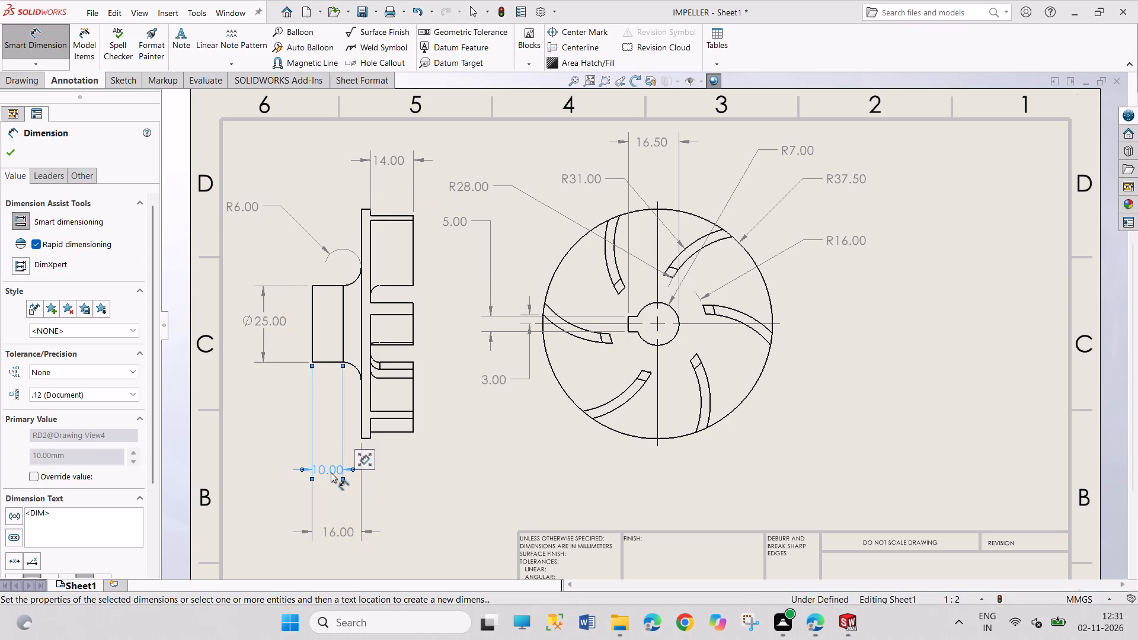
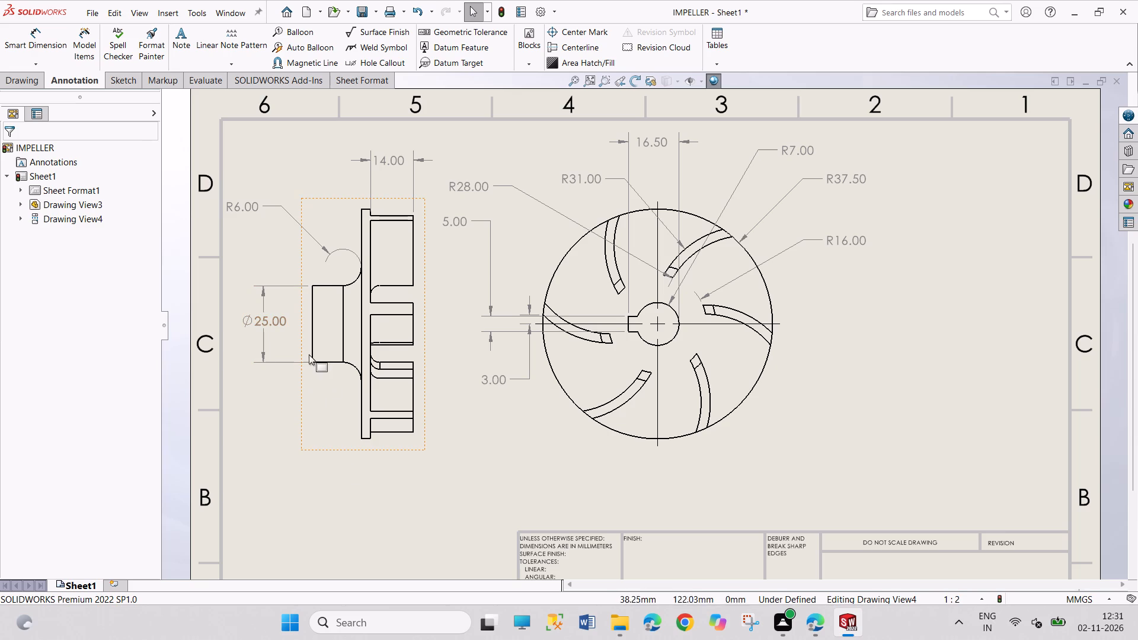
Dimension the distance from the hub's end face to the disc's hub-side face, placing it below the side view.
{"action": "right_click_drag", "start_coordinate": [263, 521], "coordinate": [277, 356]}
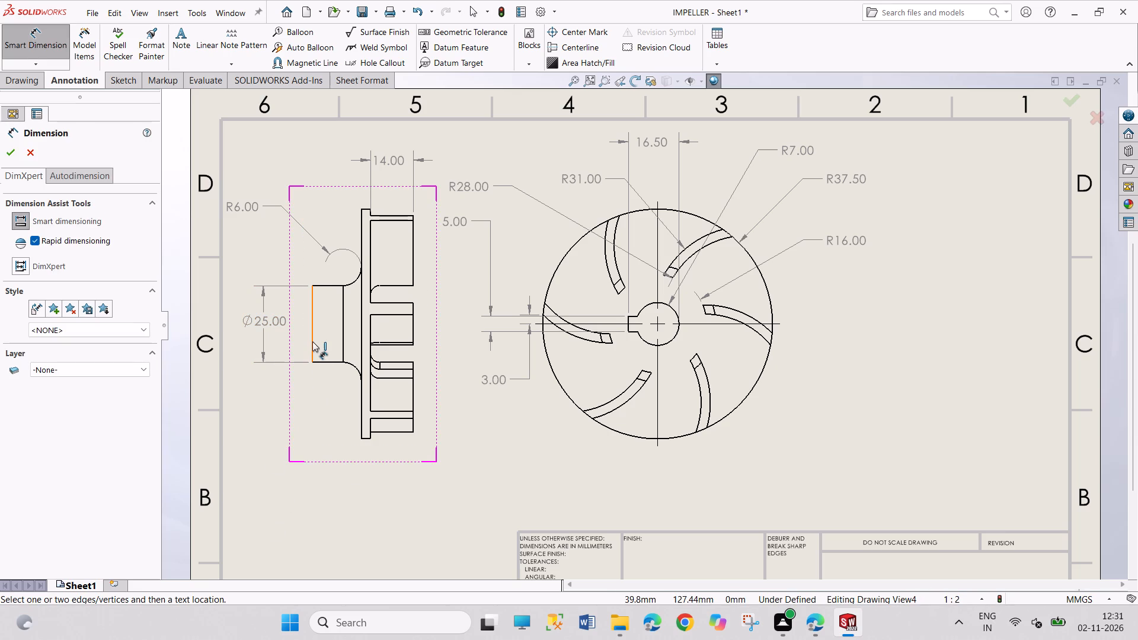
{"action": "left_click", "coordinate": [312, 341]}
{"action": "left_click", "coordinate": [360, 342]}
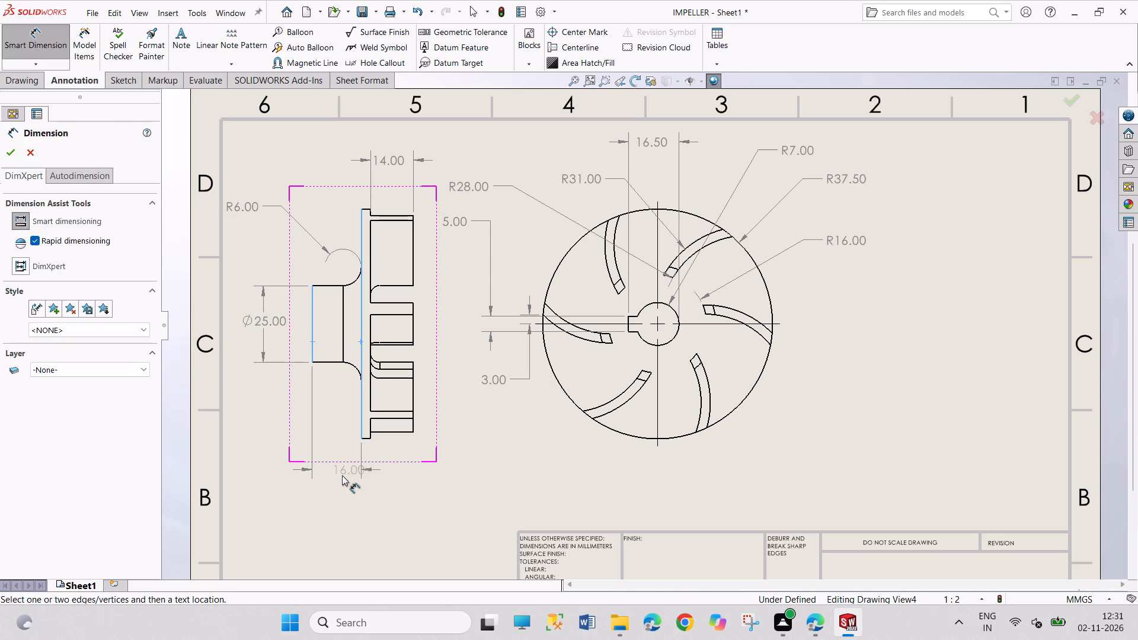
{"action": "left_click", "coordinate": [338, 479]}
{"action": "right_click", "coordinate": [457, 484]}
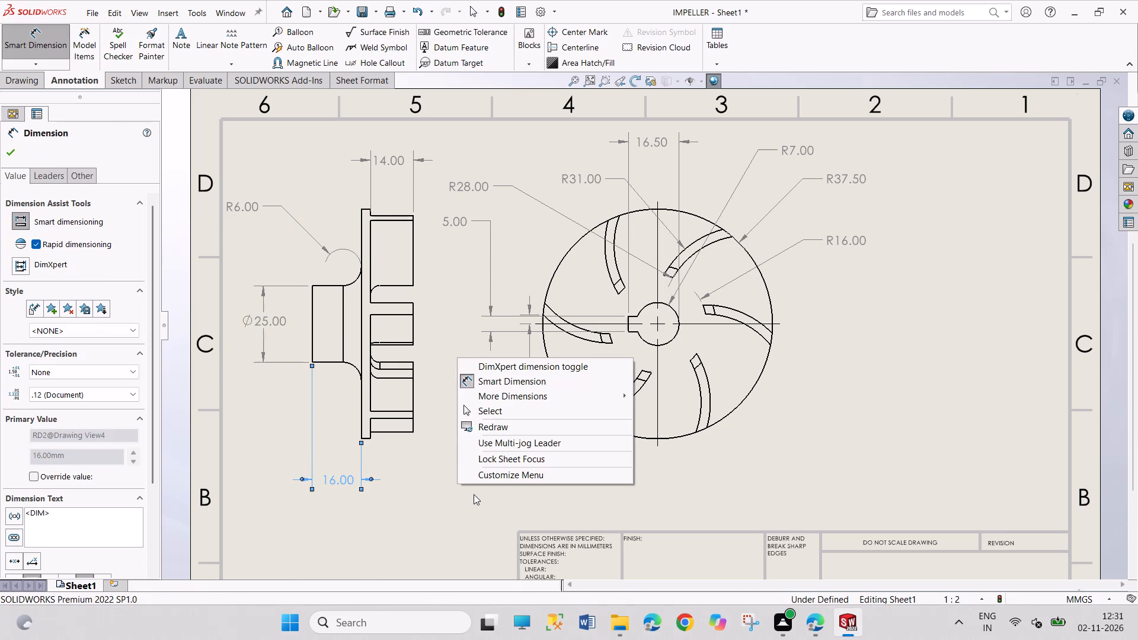
{"action": "left_click", "coordinate": [507, 411]}
{"action": "left_click", "coordinate": [898, 408]}
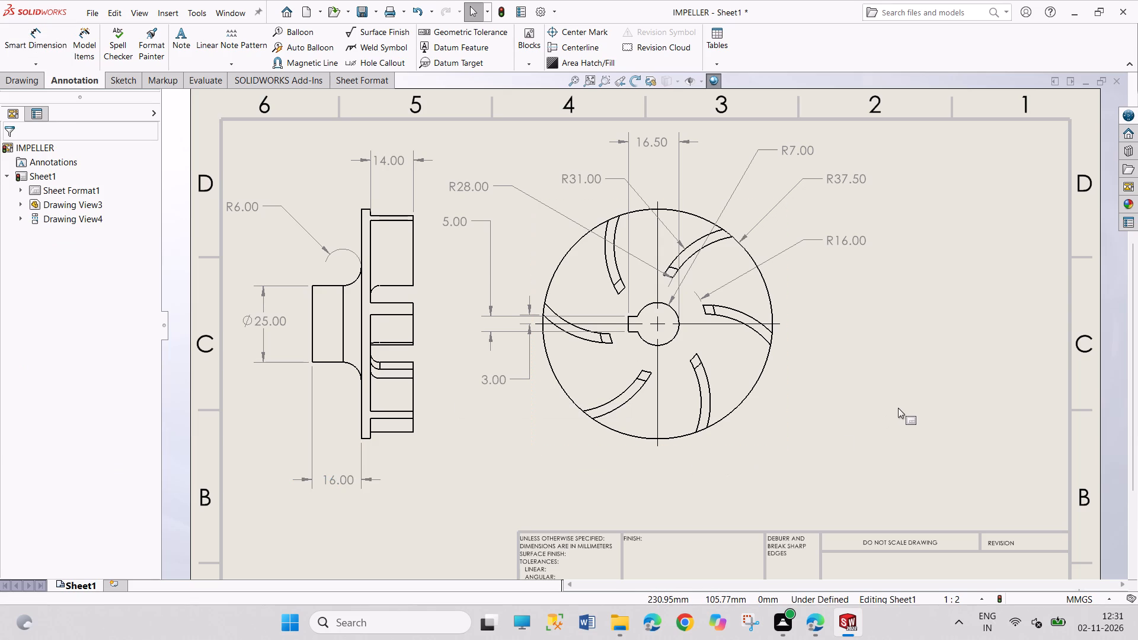
Save the drawing under the file name IMPELLER SHEET.
{"action": "key", "text": "ctrl+s"}
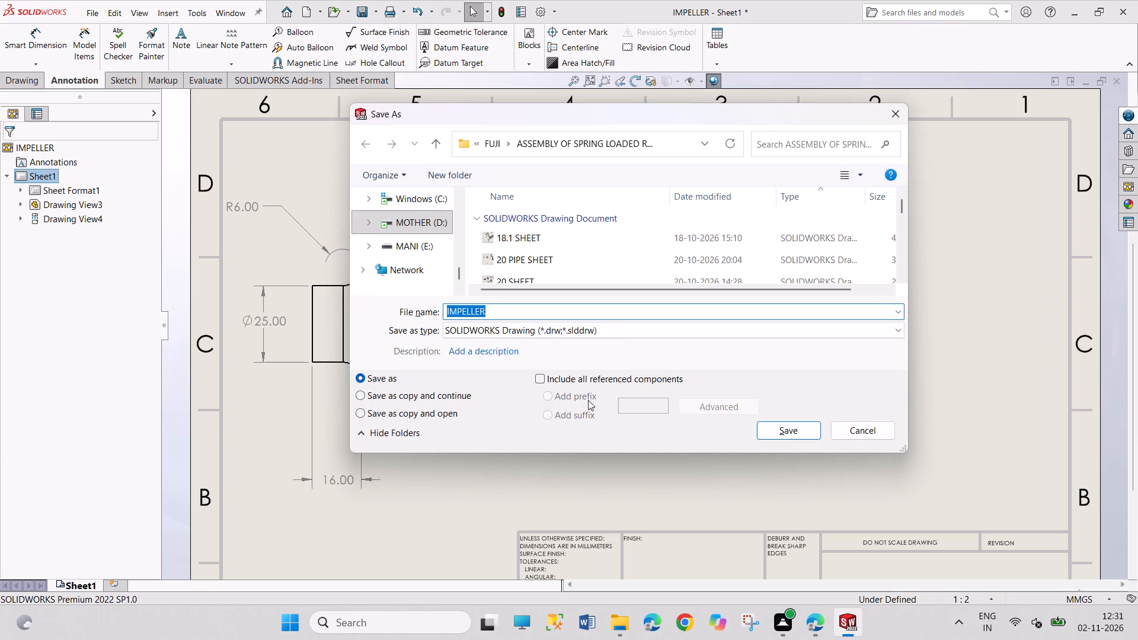
{"action": "left_click", "coordinate": [522, 315]}
{"action": "key", "text": "space"}
{"action": "type", "text": "SHEET"}
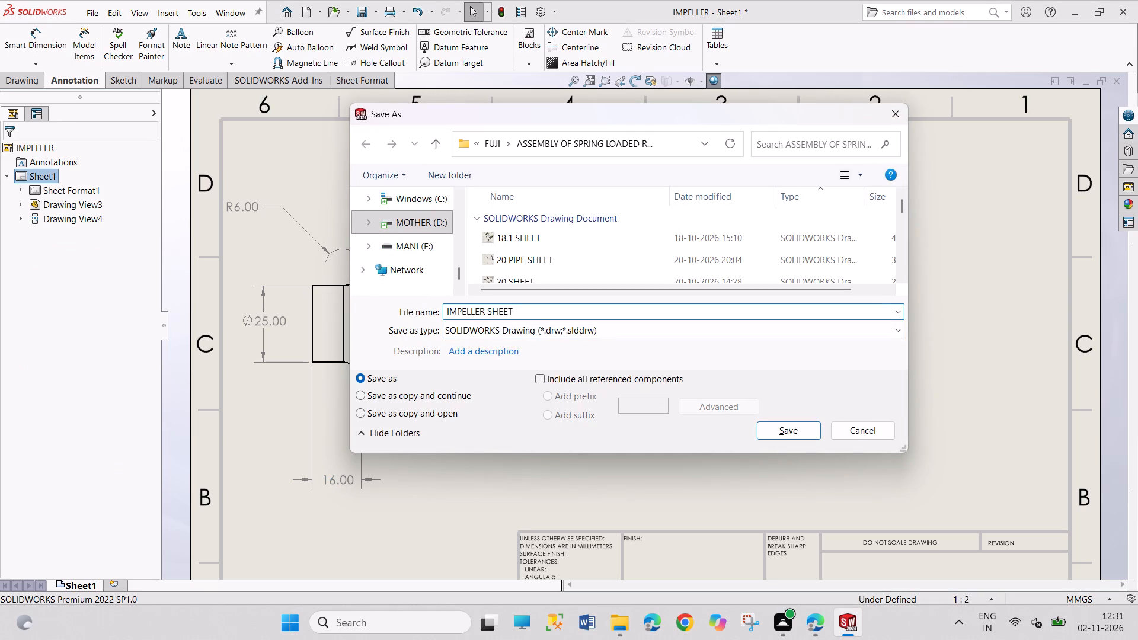
{"action": "key", "text": "Return"}
Open the sheet format for editing and enter the drafter's name in the NAME cell of the title block's DRAWN row.
{"action": "scroll", "coordinate": [809, 418], "scroll_direction": "up", "scroll_amount": 4}
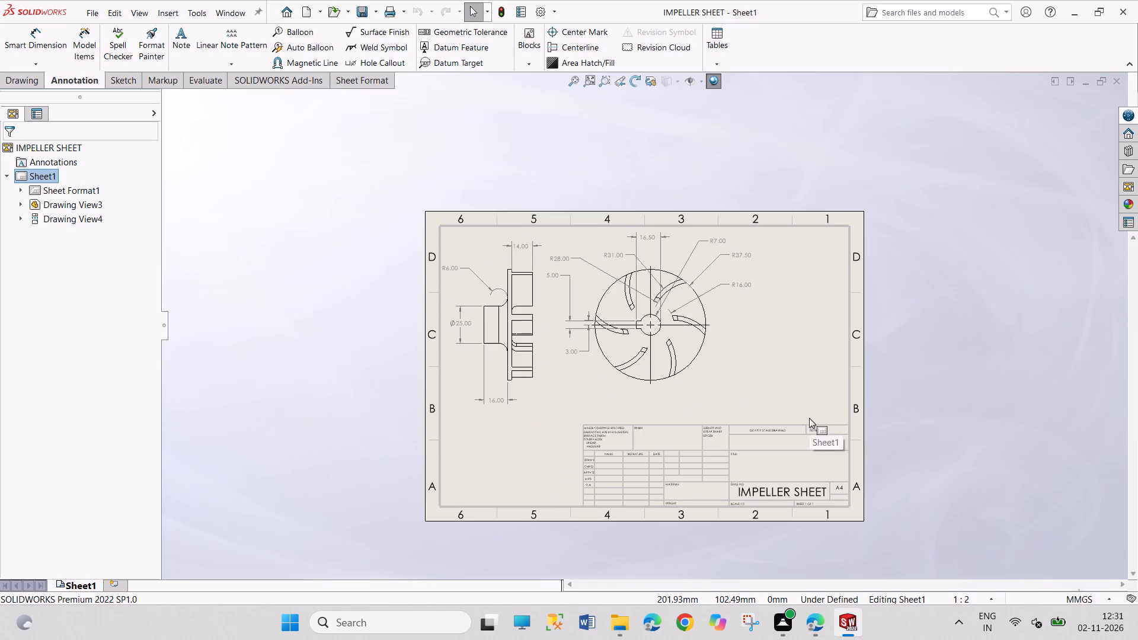
{"action": "scroll", "coordinate": [806, 448], "scroll_direction": "down", "scroll_amount": 5}
{"action": "right_click", "coordinate": [718, 274]}
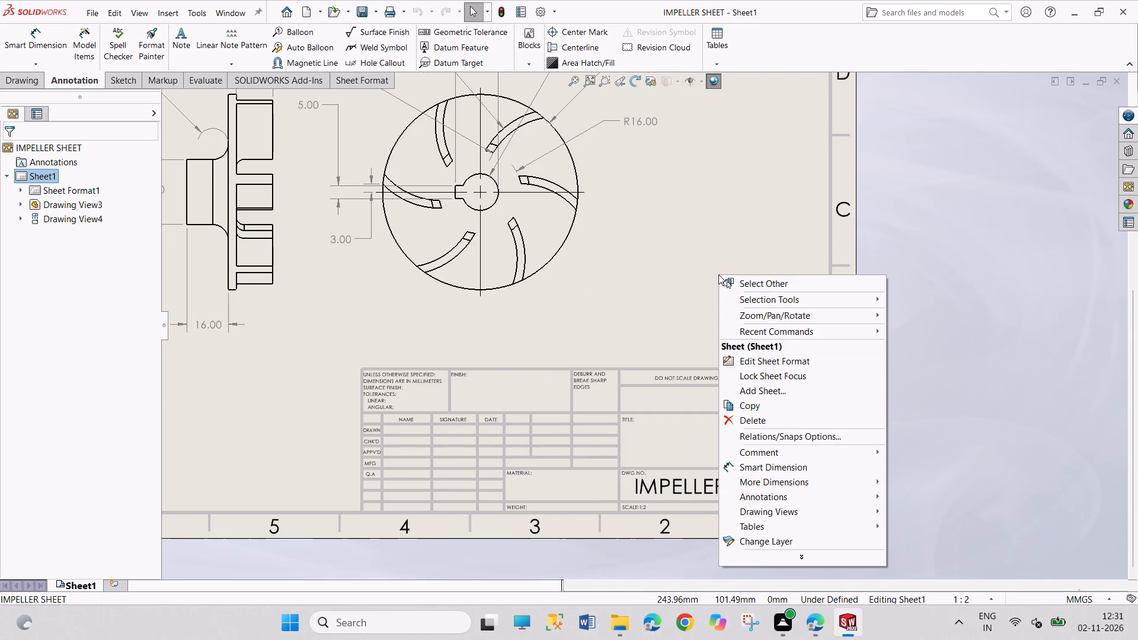
{"action": "left_click", "coordinate": [811, 365]}
{"action": "scroll", "coordinate": [449, 444], "scroll_direction": "down", "scroll_amount": 11}
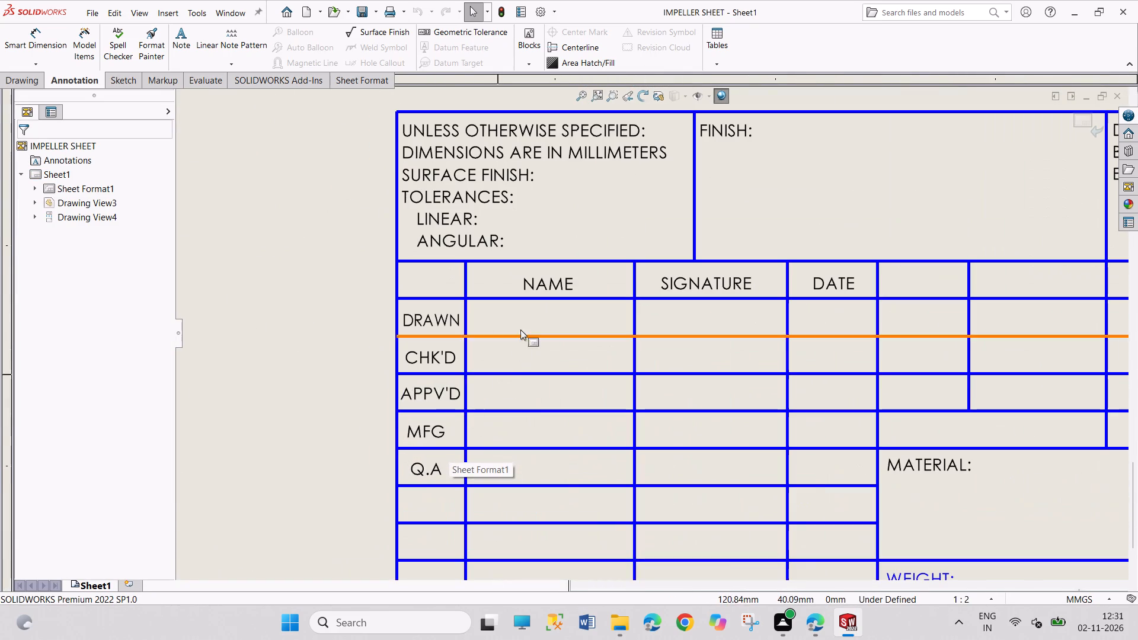
{"action": "double_click", "coordinate": [527, 320]}
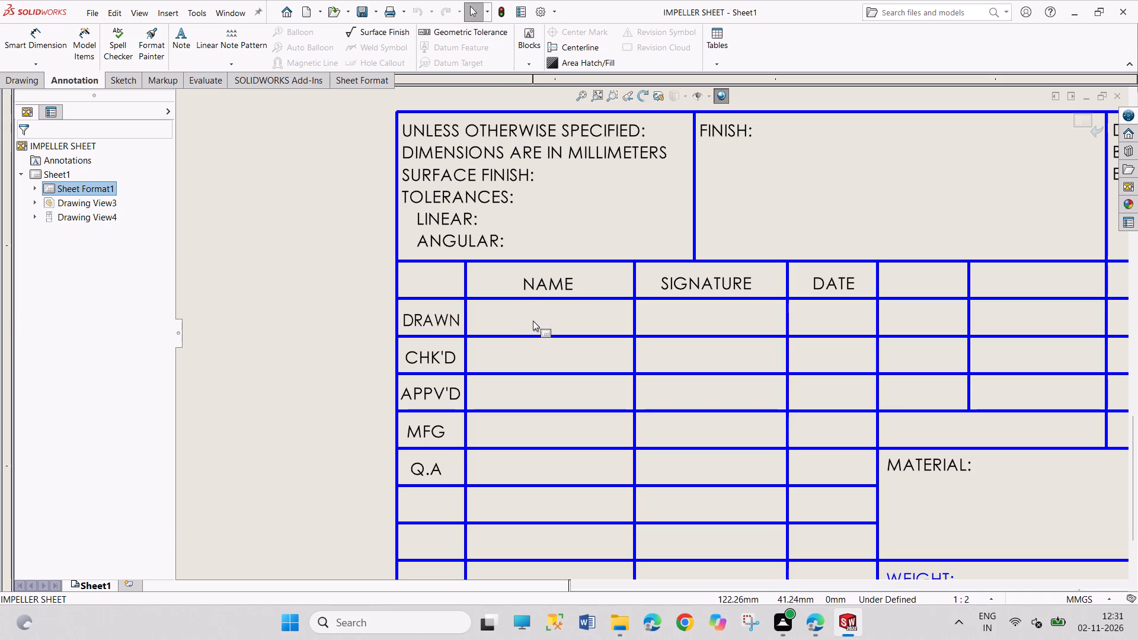
{"action": "double_click", "coordinate": [533, 320]}
{"action": "double_click", "coordinate": [544, 315]}
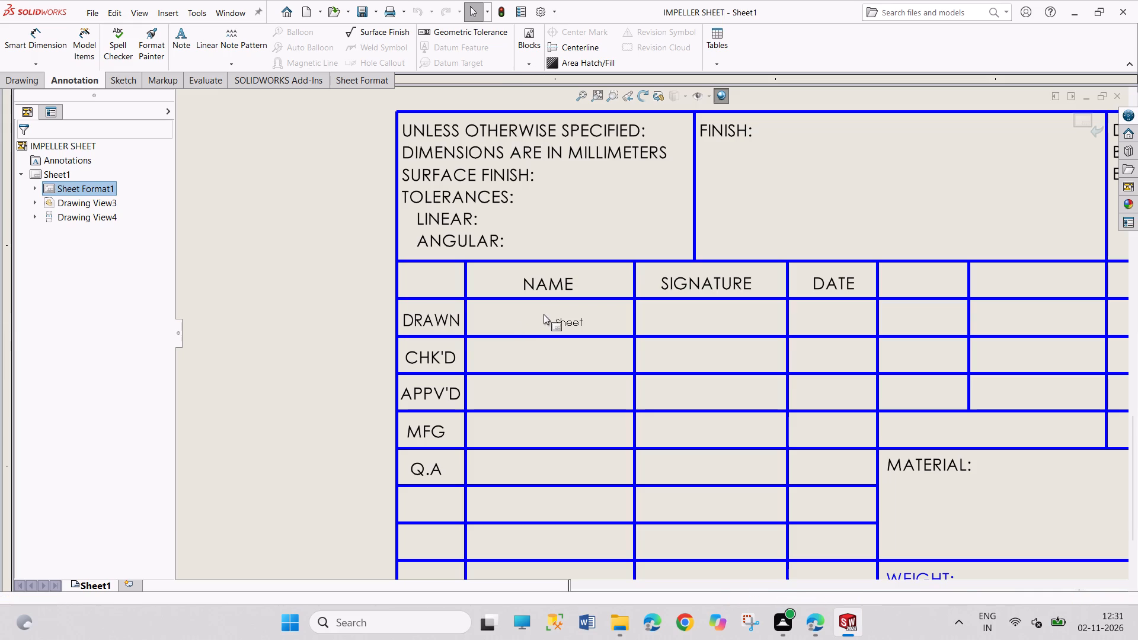
{"action": "double_click", "coordinate": [553, 324]}
{"action": "double_click", "coordinate": [549, 313]}
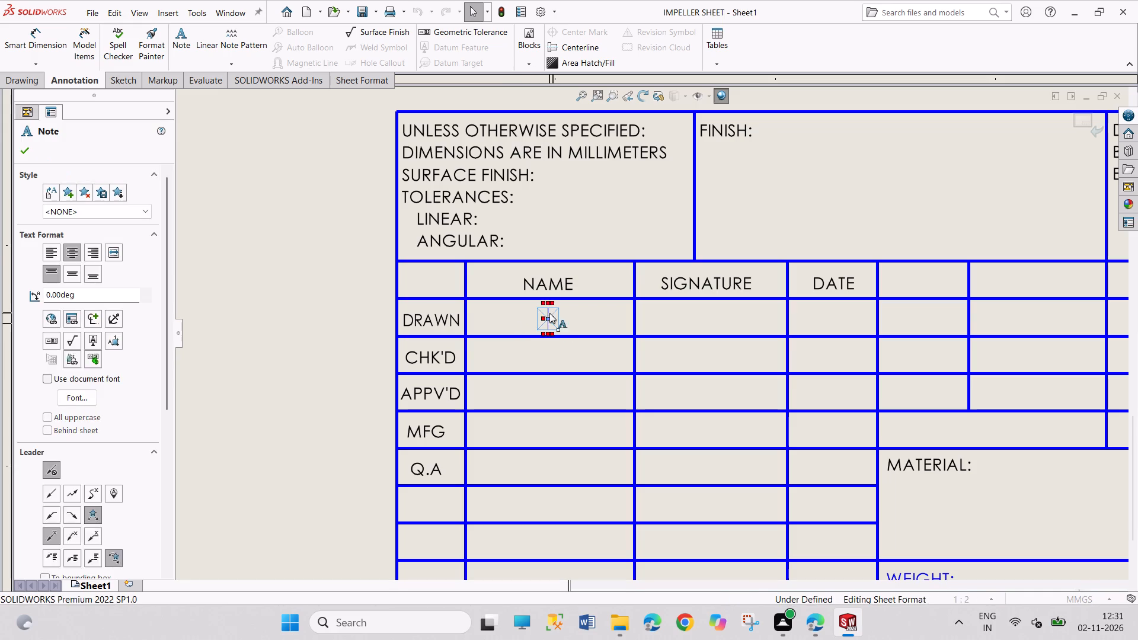
{"action": "key", "text": "t"}
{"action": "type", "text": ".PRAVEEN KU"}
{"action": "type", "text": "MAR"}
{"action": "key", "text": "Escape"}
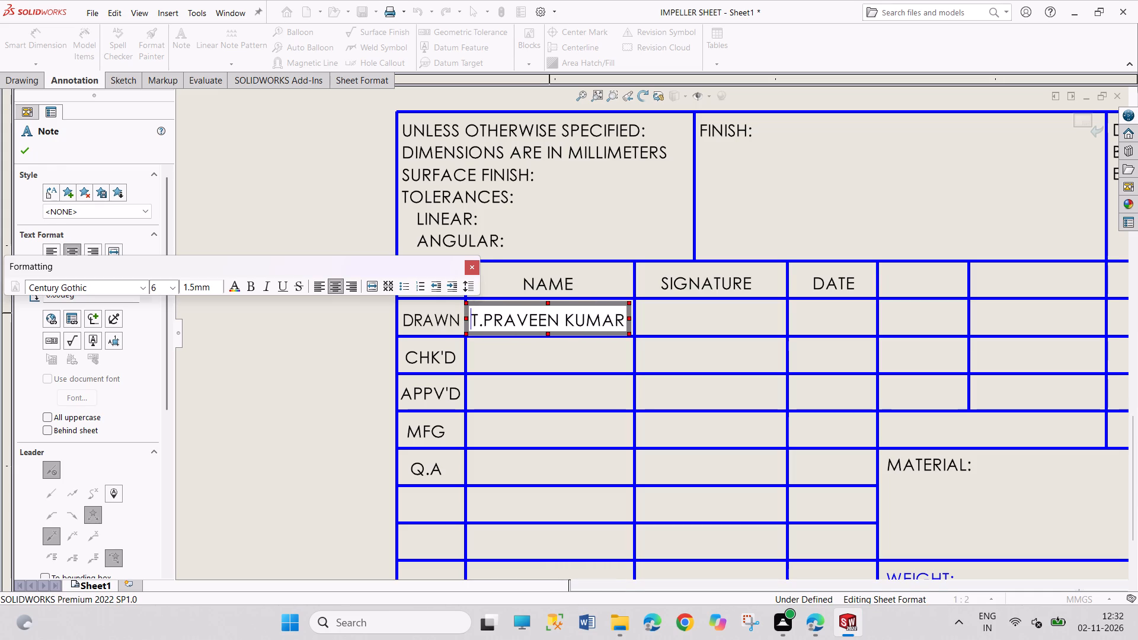
Enter PART MODELLING in the title block's TITLE field and return to editing the sheet.
{"action": "scroll", "coordinate": [809, 429], "scroll_direction": "up", "scroll_amount": 5}
{"action": "scroll", "coordinate": [960, 342], "scroll_direction": "up", "scroll_amount": 1}
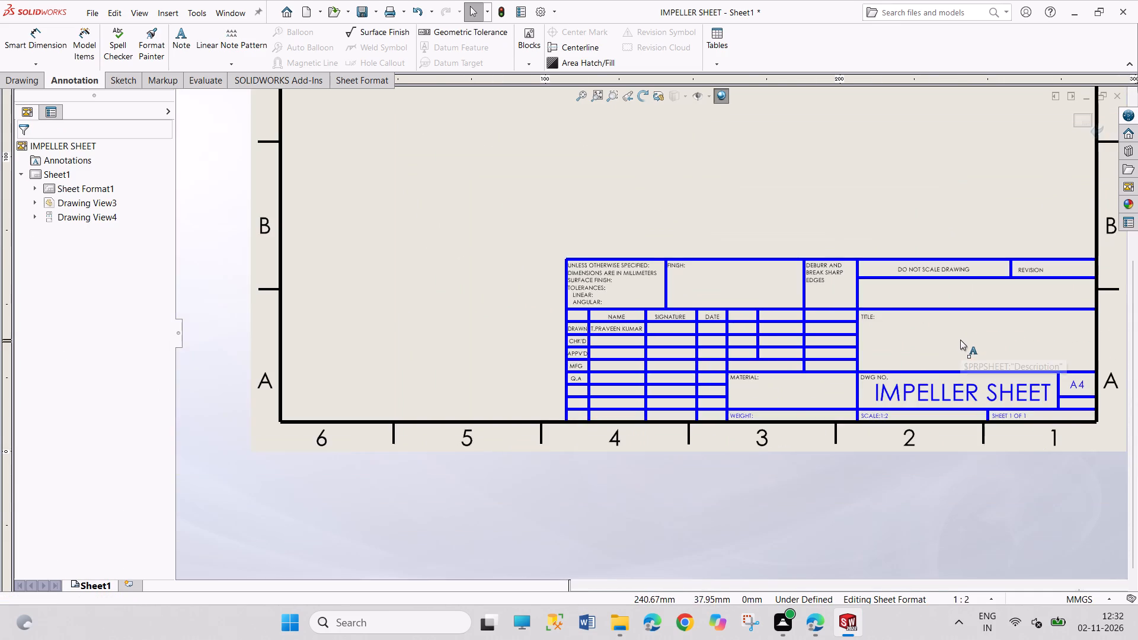
{"action": "scroll", "coordinate": [960, 341], "scroll_direction": "down", "scroll_amount": 4}
{"action": "double_click", "coordinate": [902, 347]}
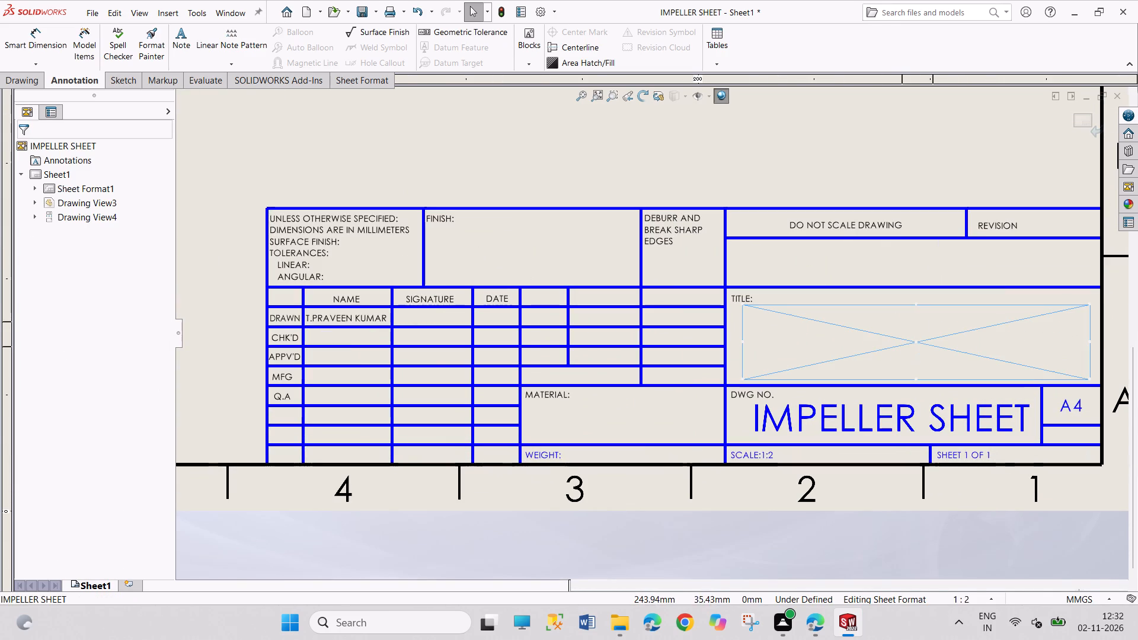
{"action": "type", "text": "PART"}
{"action": "key", "text": "space"}
{"action": "type", "text": "MODELLING"}
{"action": "key", "text": "Escape"}
{"action": "key", "text": "Escape"}
{"action": "key", "text": "Escape"}
{"action": "scroll", "coordinate": [903, 341], "scroll_direction": "up", "scroll_amount": 5}
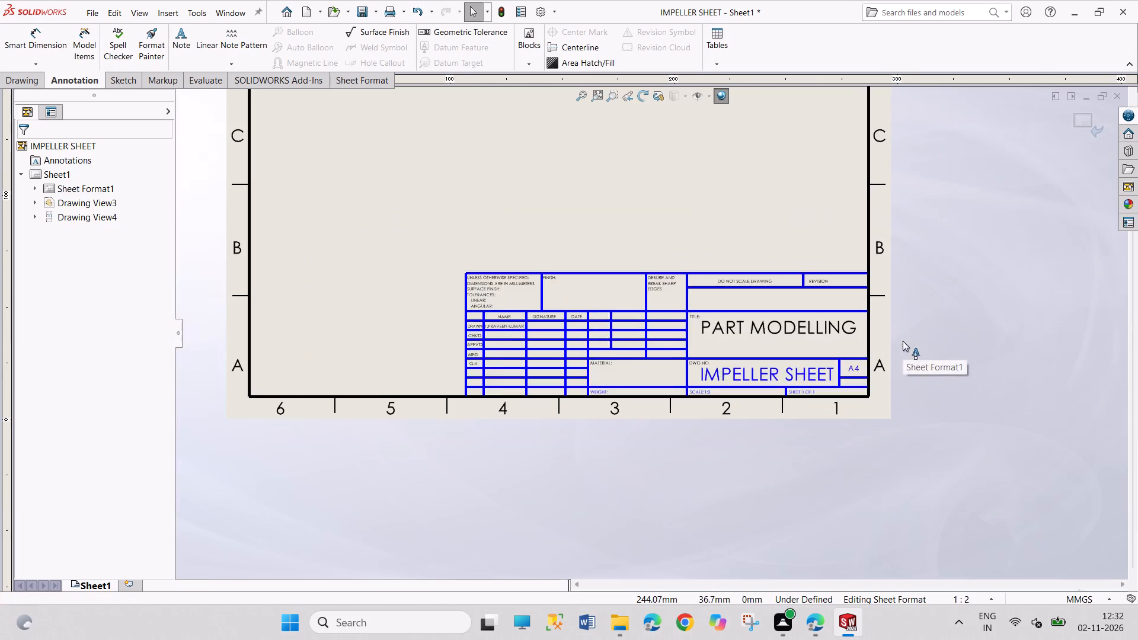
{"action": "scroll", "coordinate": [733, 228], "scroll_direction": "up", "scroll_amount": 3}
{"action": "right_click", "coordinate": [710, 248]}
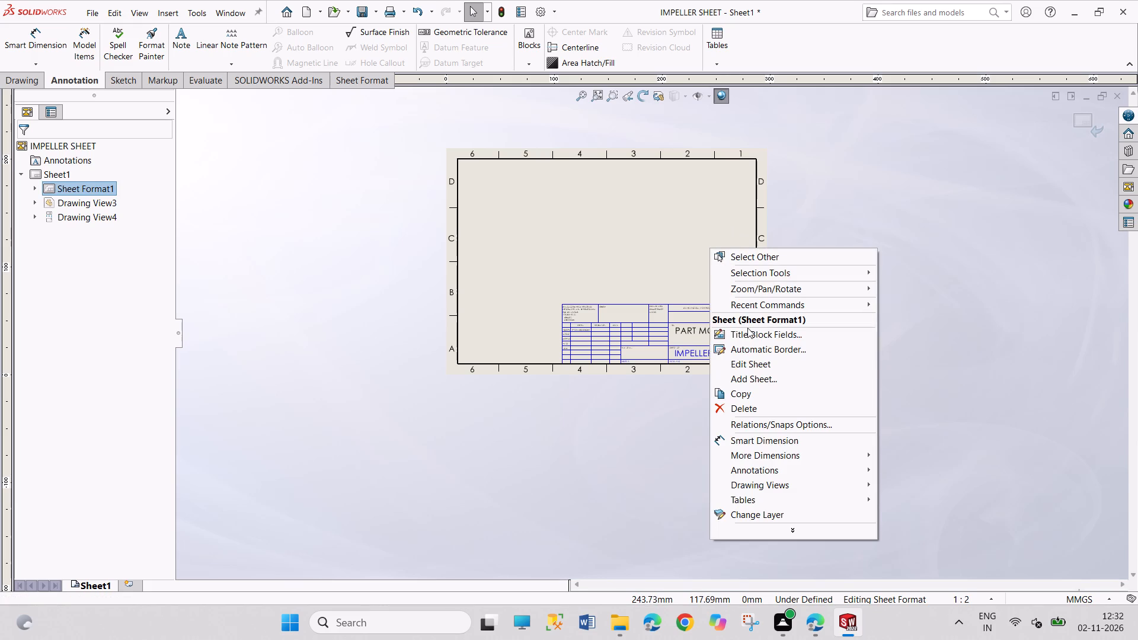
{"action": "left_click", "coordinate": [764, 363]}
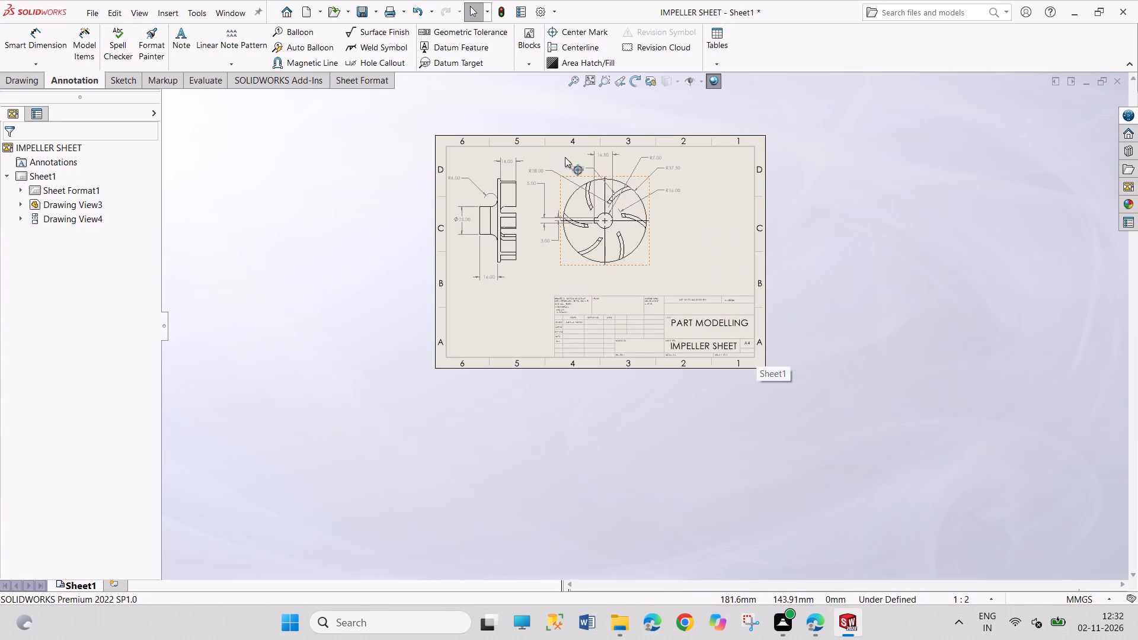
Insert an isometric model view of IMPELLER, shaded with edges at custom scale 1:1, beside the blade-face view above the title block.
{"action": "left_click", "coordinate": [34, 87]}
{"action": "left_click", "coordinate": [11, 50]}
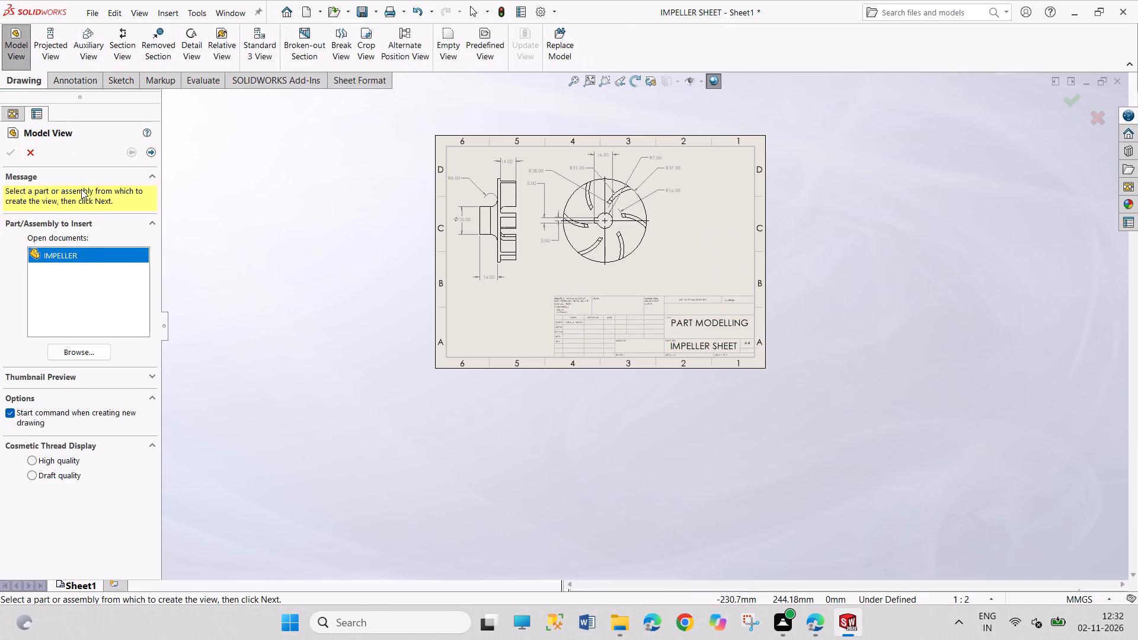
{"action": "double_click", "coordinate": [89, 257]}
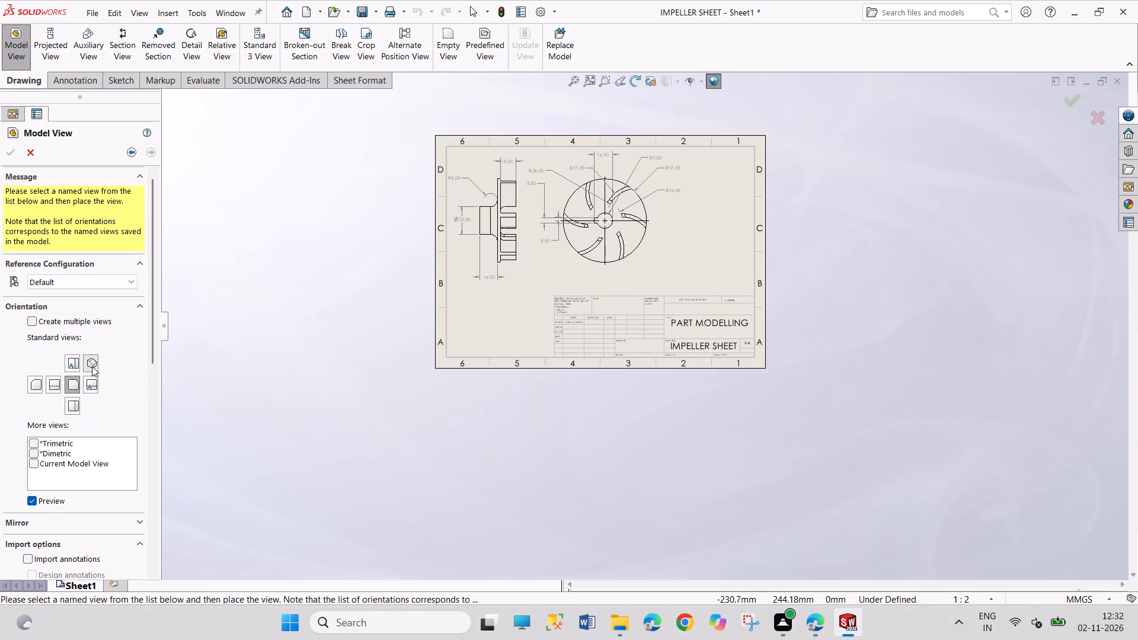
{"action": "left_click", "coordinate": [92, 366]}
{"action": "left_click_drag", "start_coordinate": [158, 359], "coordinate": [153, 471]}
{"action": "left_click", "coordinate": [86, 441]}
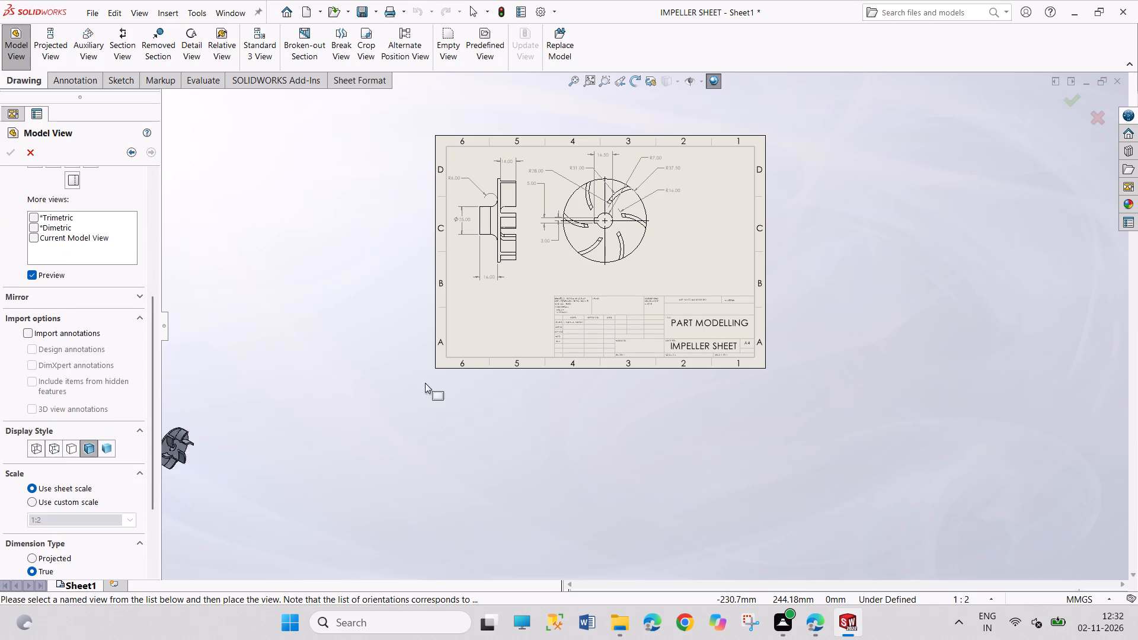
{"action": "left_click_drag", "start_coordinate": [153, 428], "coordinate": [155, 507]}
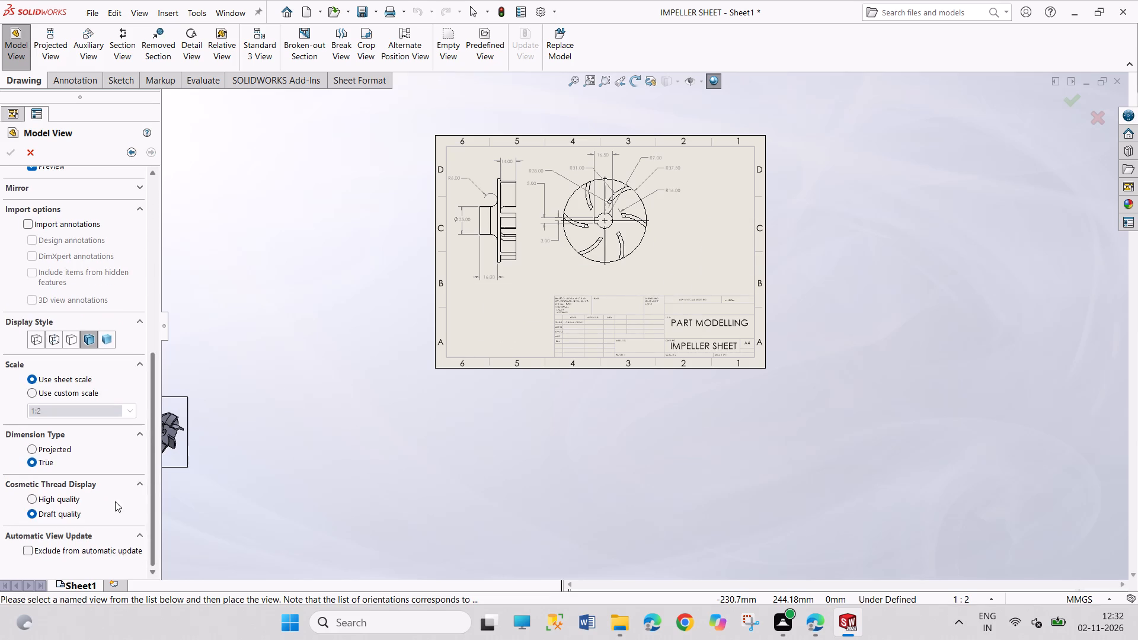
{"action": "left_click", "coordinate": [57, 396]}
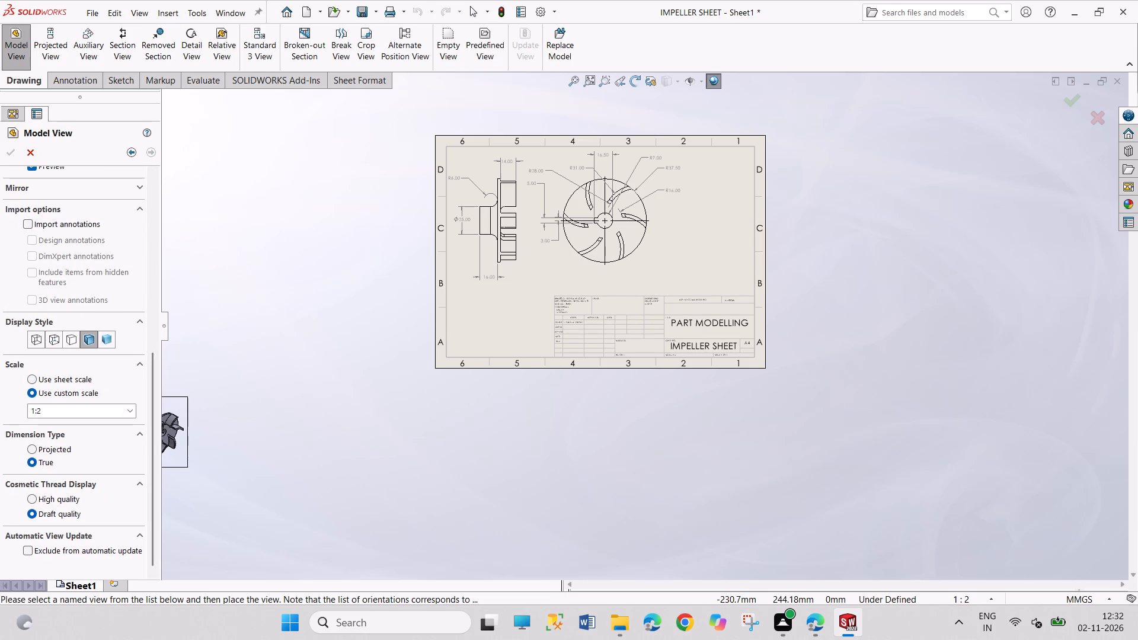
{"action": "triple_click", "coordinate": [60, 410]}
{"action": "key", "text": "BackSpace"}
{"action": "key", "text": "1"}
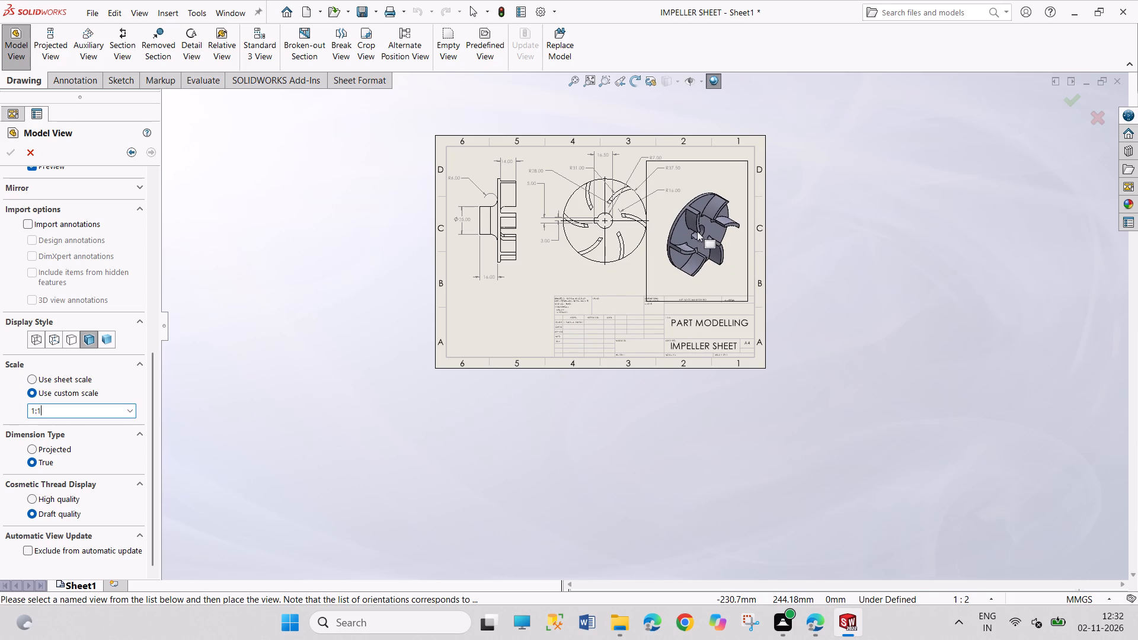
{"action": "left_click", "coordinate": [697, 231]}
{"action": "key", "text": "Escape"}
{"action": "key", "text": "Escape"}
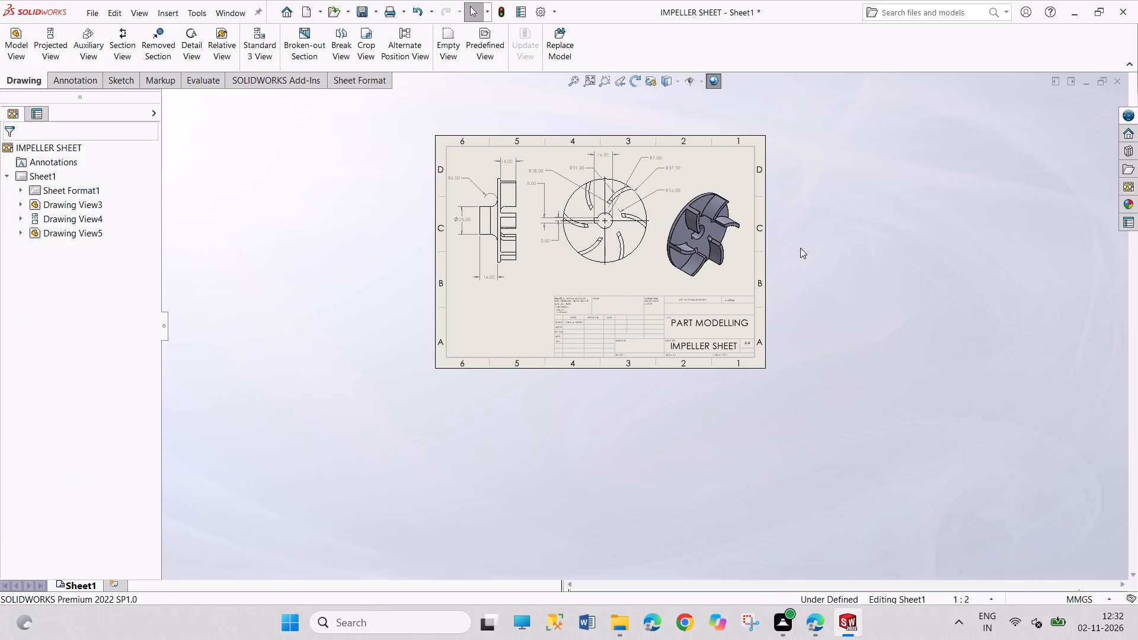
Save the drawing with the added isometric view.
{"action": "key", "text": "ctrl+s"}
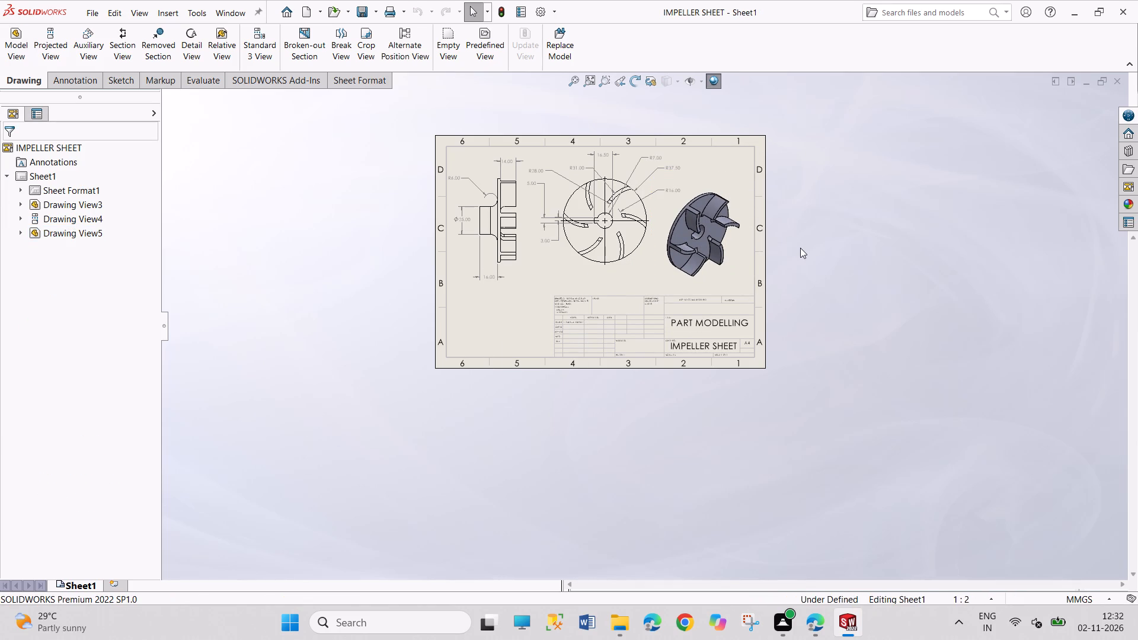
Set the paper size to A4 in the page setup for printing with Microsoft Print to PDF.
{"action": "key", "text": "ctrl+p"}
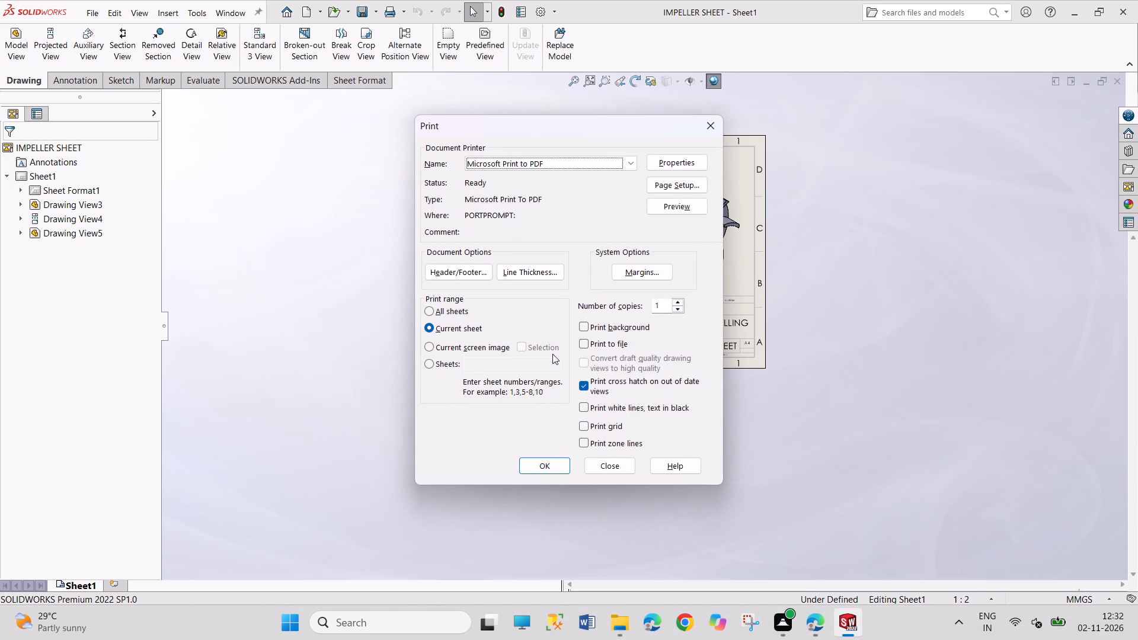
{"action": "left_click", "coordinate": [701, 181]}
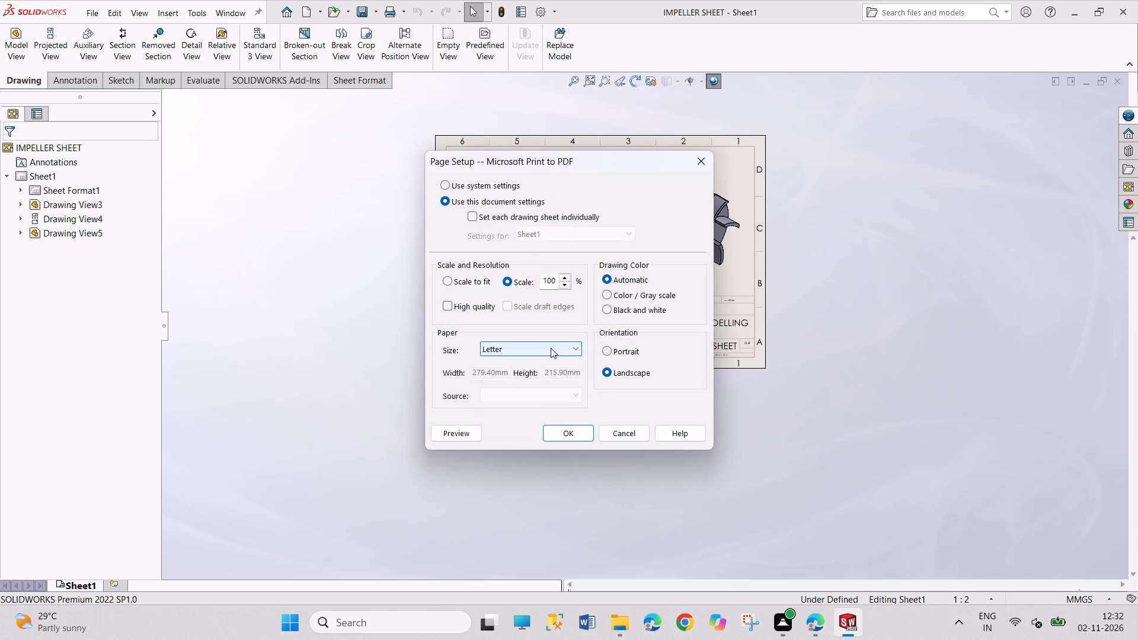
{"action": "left_click", "coordinate": [551, 348]}
{"action": "scroll", "coordinate": [529, 217], "scroll_direction": "up", "scroll_amount": 9}
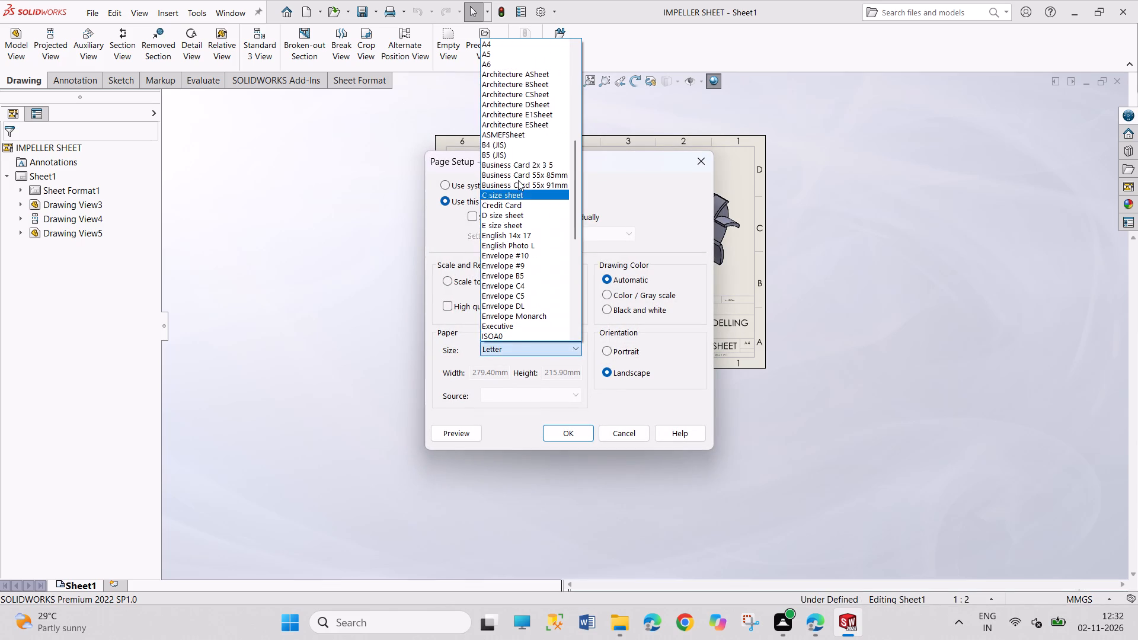
{"action": "scroll", "coordinate": [513, 131], "scroll_direction": "up", "scroll_amount": 2}
{"action": "left_click", "coordinate": [497, 101]}
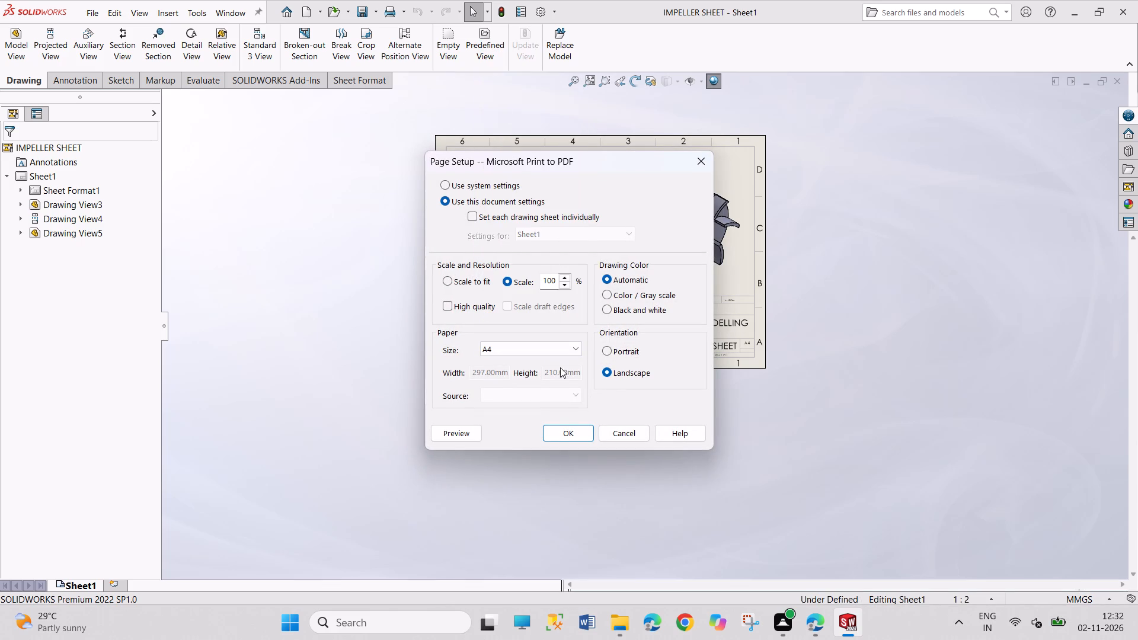
{"action": "left_click", "coordinate": [555, 434]}
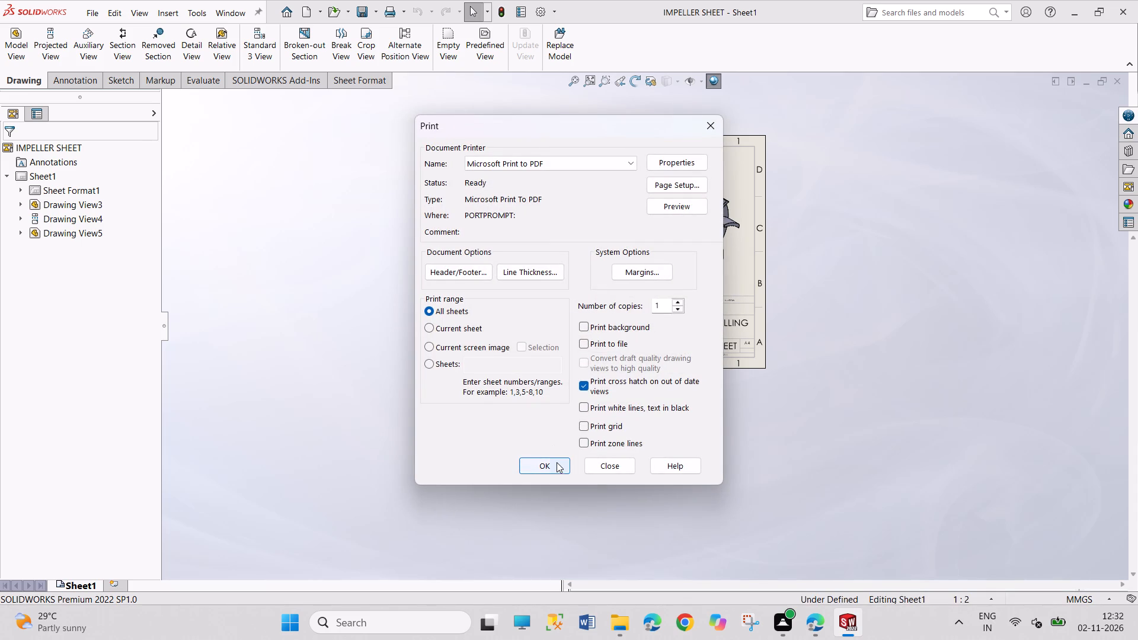
Print the drawing to a PDF file named IMPELLER PDF.
{"action": "left_click", "coordinate": [557, 463]}
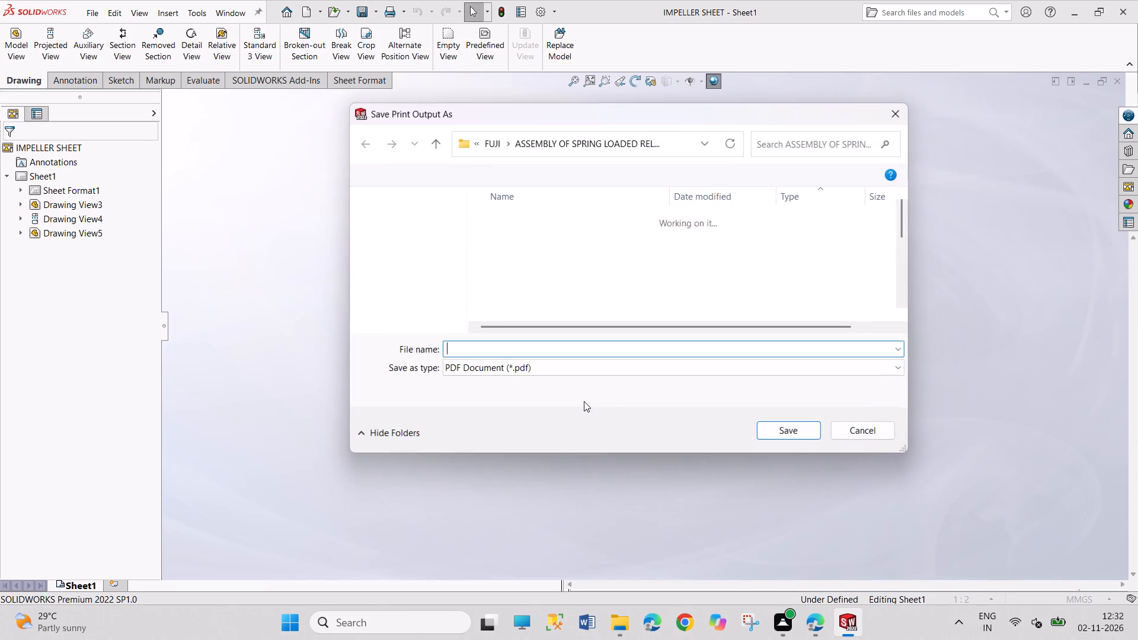
{"action": "type", "text": "IMPELLER PDF"}
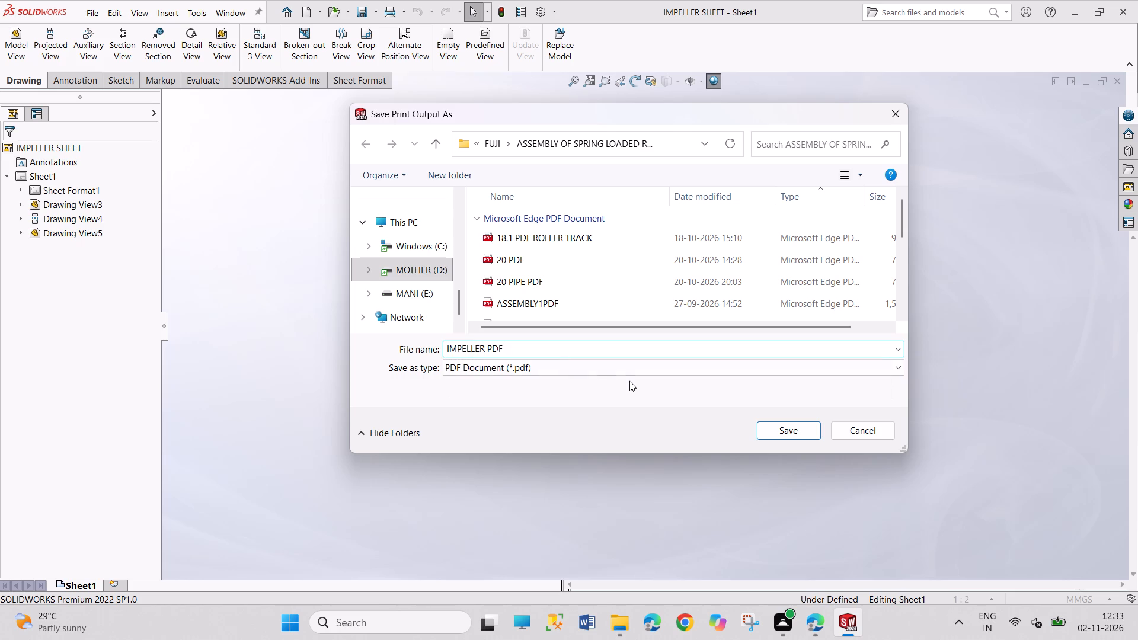
{"action": "key", "text": "Return"}
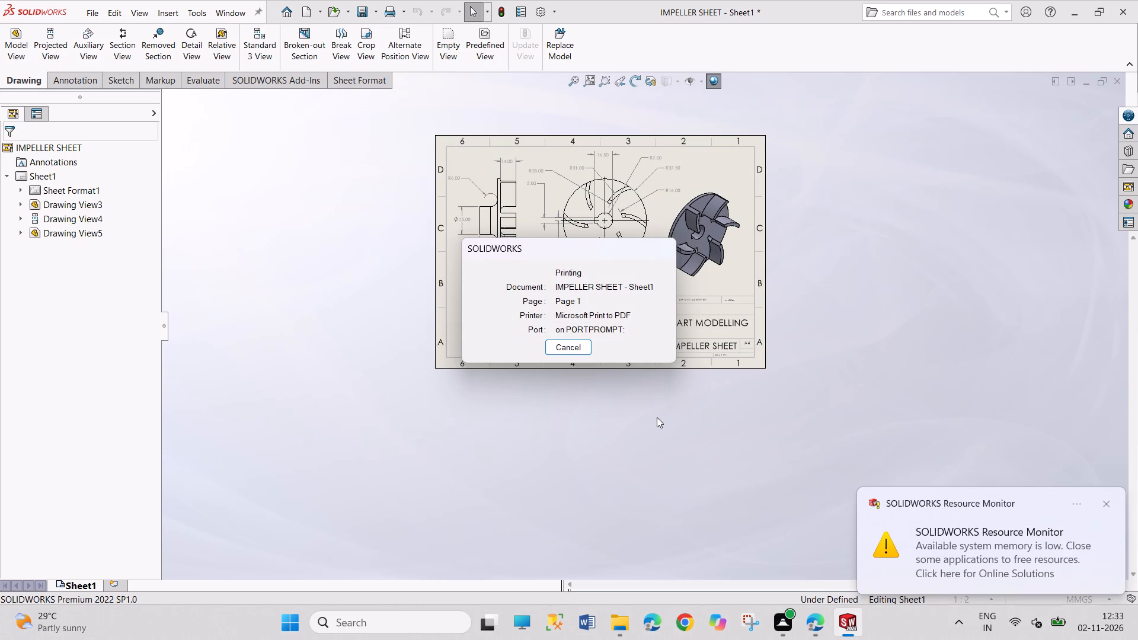
{"action": "left_click", "coordinate": [1107, 501]}
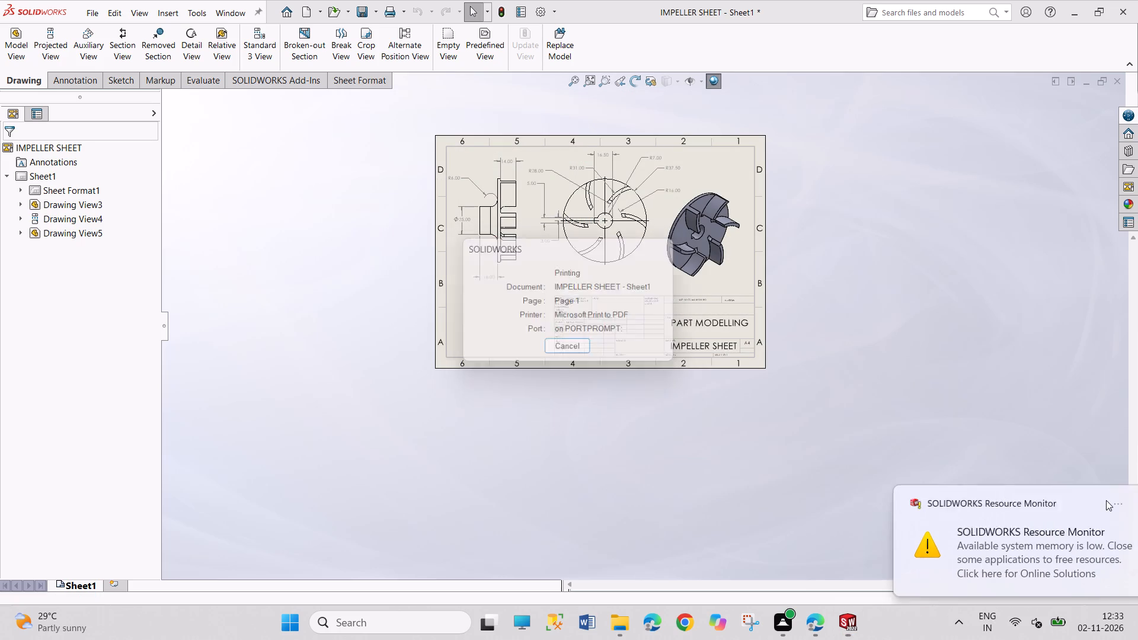
Close SOLIDWORKS, saving all modified documents.
{"action": "left_click", "coordinate": [1120, 6]}
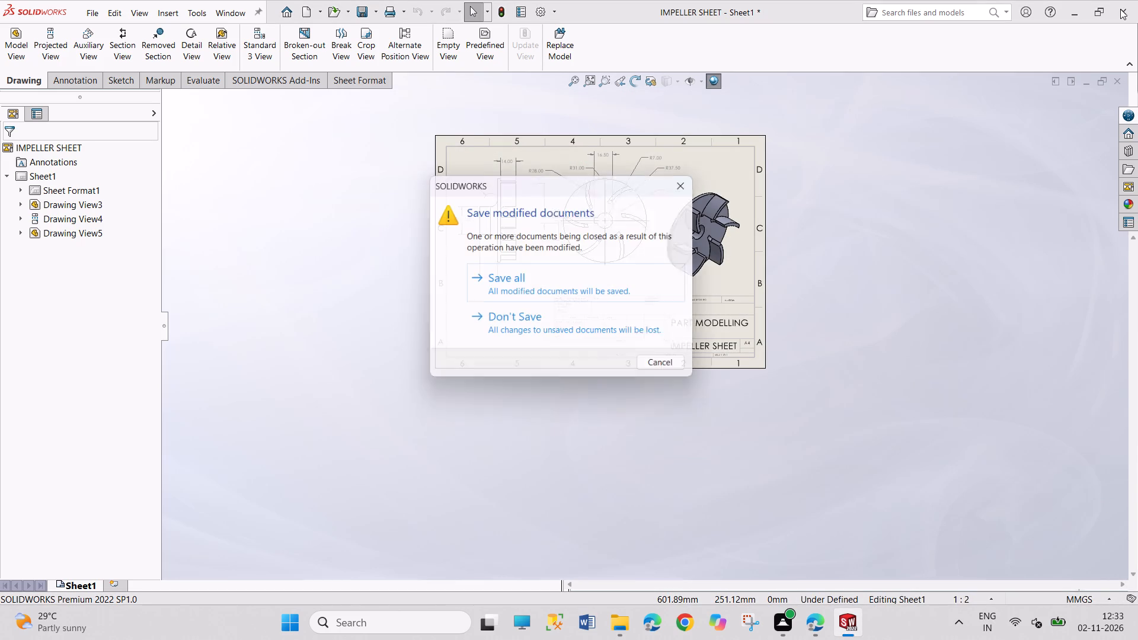
{"action": "left_click", "coordinate": [603, 298]}
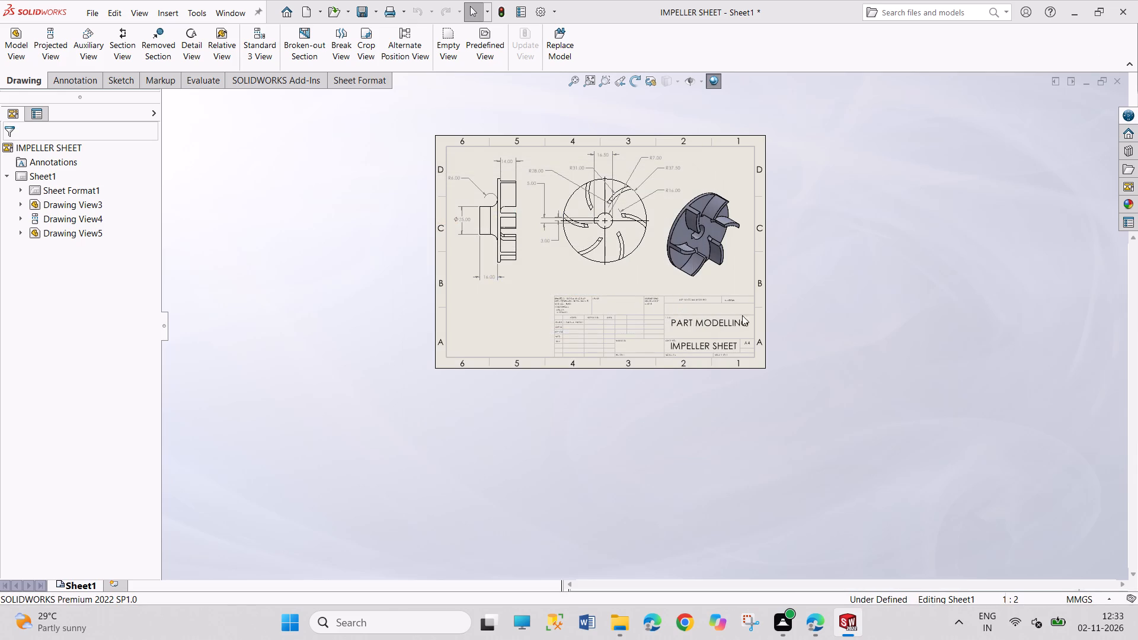